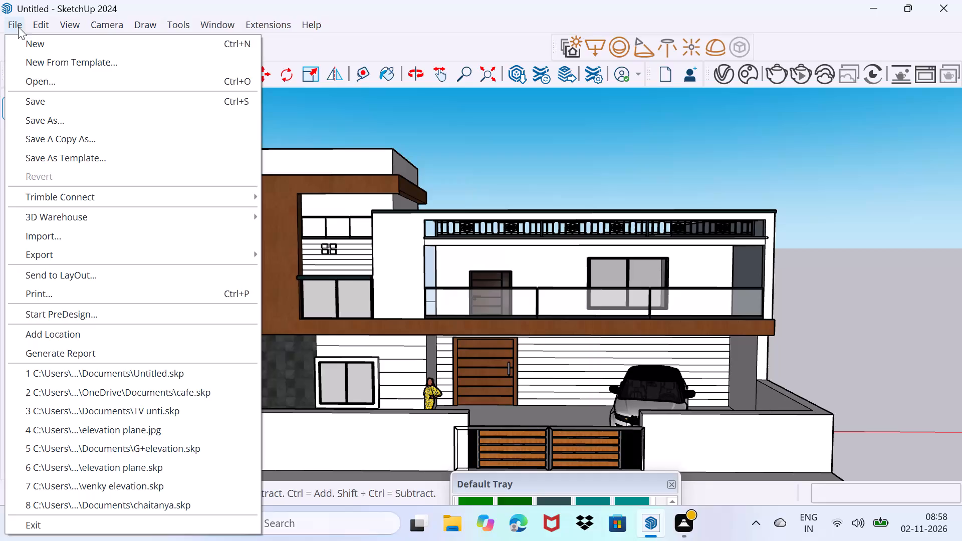
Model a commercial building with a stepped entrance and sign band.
Create a new blank model in place of the open house elevation model.
{"action": "left_click", "coordinate": [39, 42]}
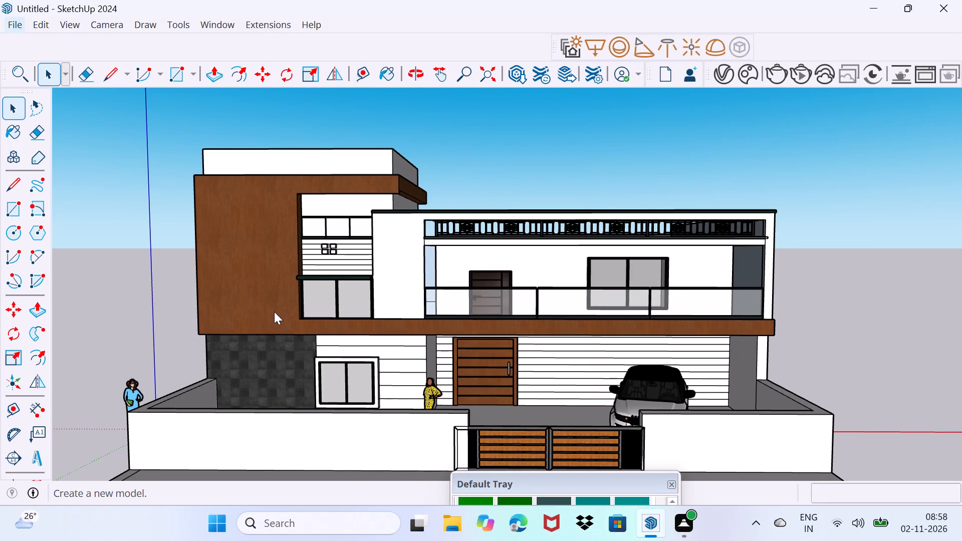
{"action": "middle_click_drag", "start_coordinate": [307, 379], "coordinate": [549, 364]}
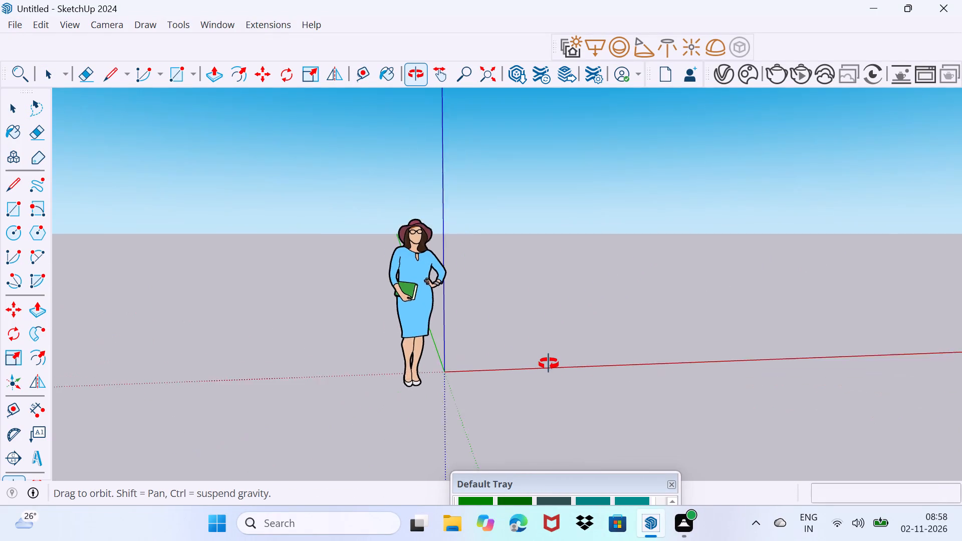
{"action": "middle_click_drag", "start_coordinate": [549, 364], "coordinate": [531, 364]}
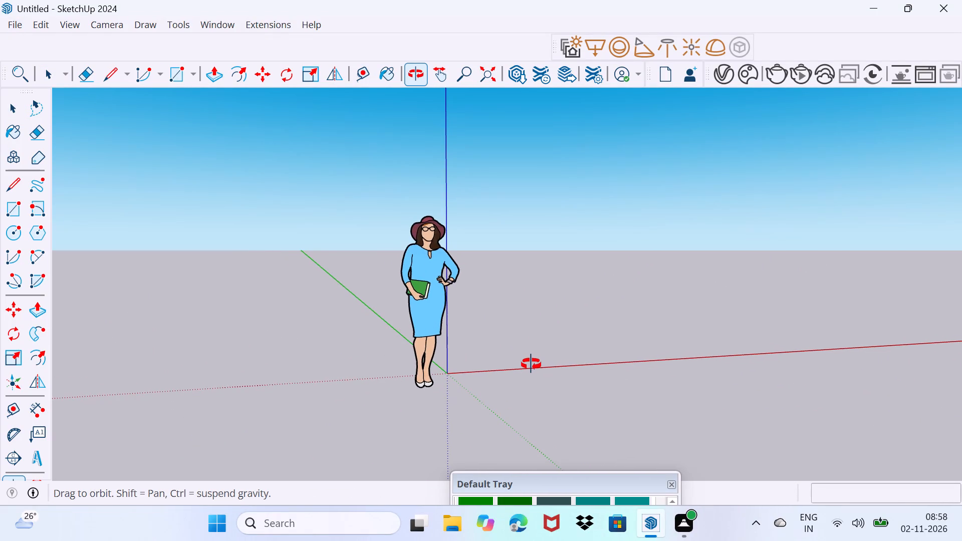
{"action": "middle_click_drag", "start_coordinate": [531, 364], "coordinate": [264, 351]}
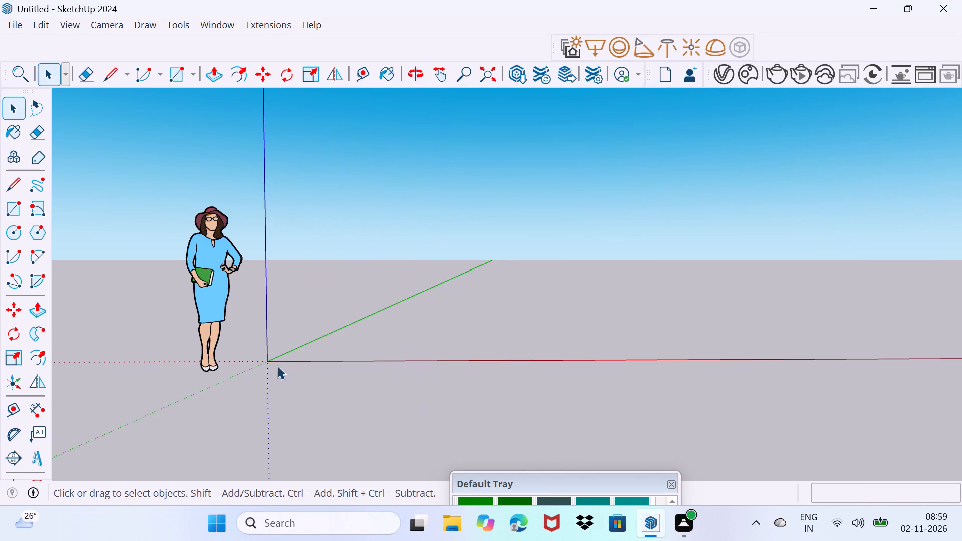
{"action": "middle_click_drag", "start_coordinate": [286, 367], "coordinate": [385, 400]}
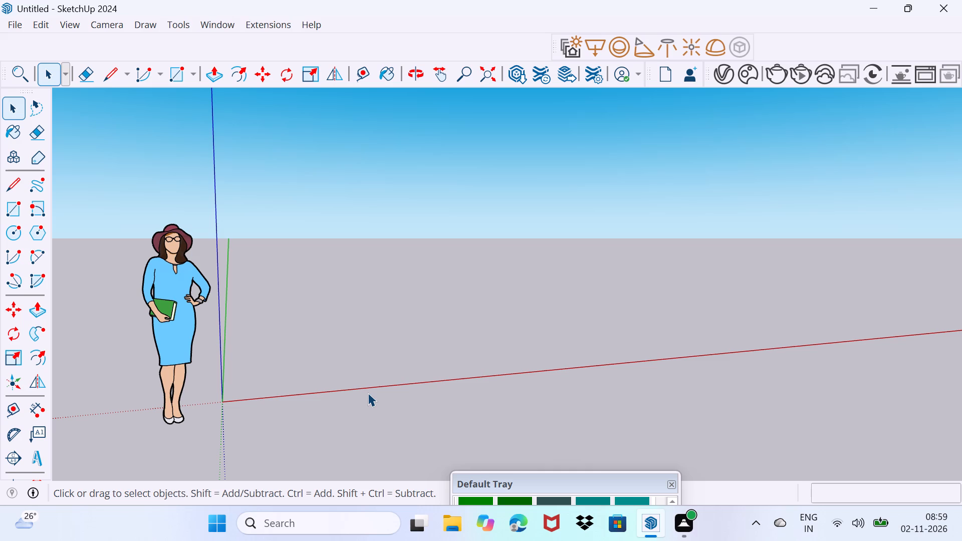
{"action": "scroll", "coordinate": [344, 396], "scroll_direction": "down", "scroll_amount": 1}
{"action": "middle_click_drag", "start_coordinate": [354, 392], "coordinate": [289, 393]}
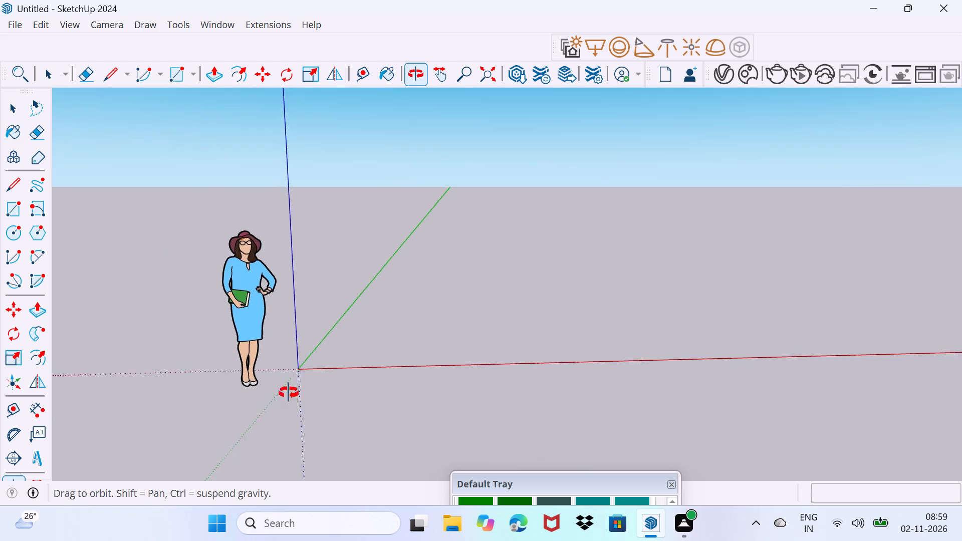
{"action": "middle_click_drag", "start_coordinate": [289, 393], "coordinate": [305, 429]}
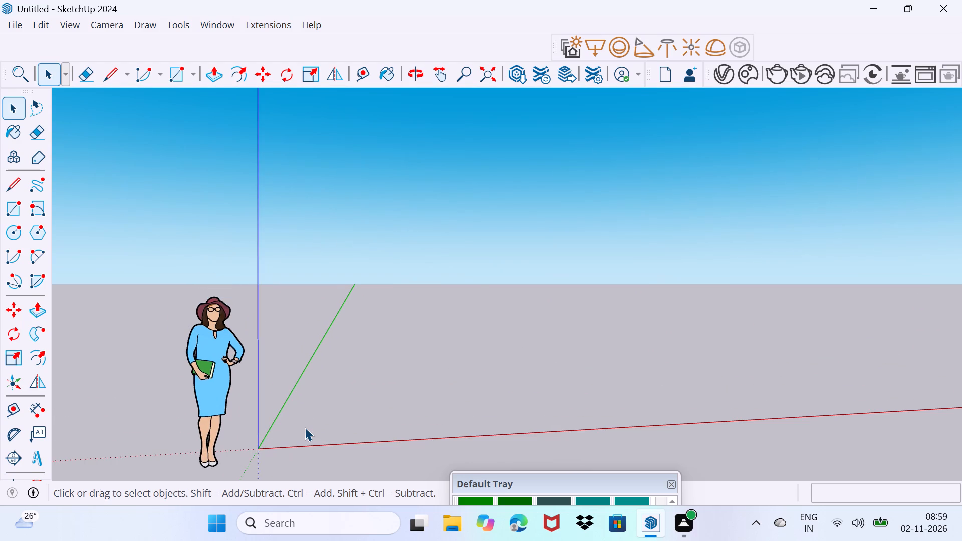
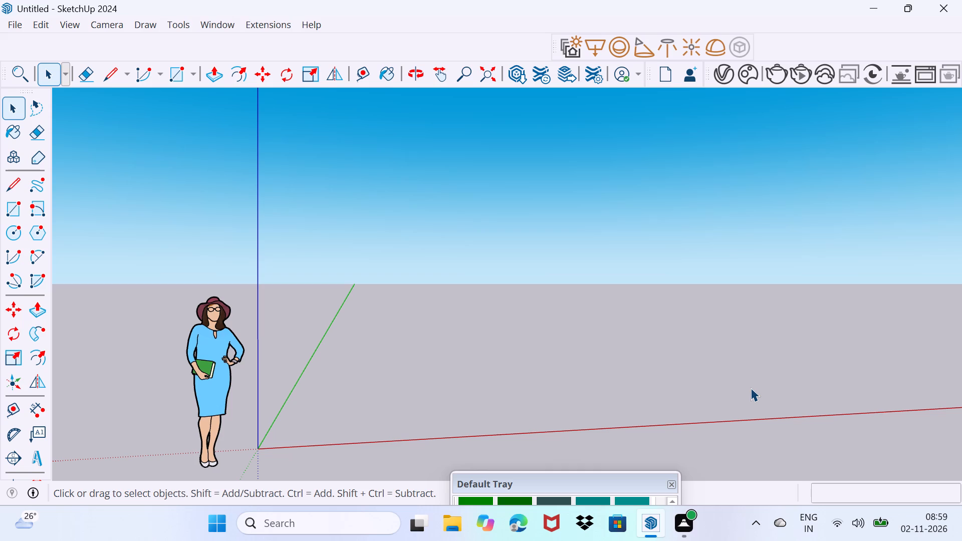
Draw a 70' by 60' rectangle on the ground, starting a short distance from the origin along the red axis.
{"action": "scroll", "coordinate": [745, 443], "scroll_direction": "up", "scroll_amount": 4}
{"action": "scroll", "coordinate": [745, 443], "scroll_direction": "down", "scroll_amount": 5}
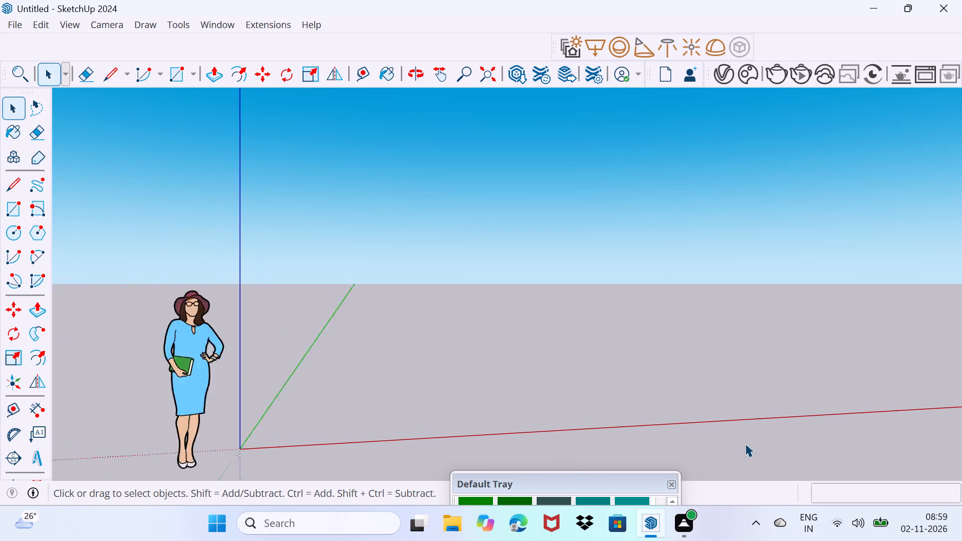
{"action": "scroll", "coordinate": [745, 443], "scroll_direction": "down", "scroll_amount": 2}
{"action": "middle_click_drag", "start_coordinate": [720, 451], "coordinate": [704, 431]}
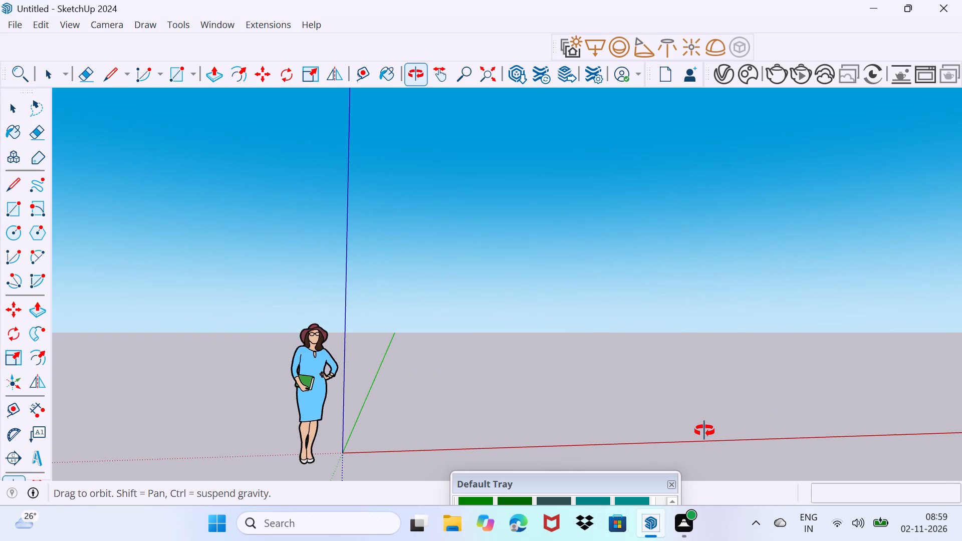
{"action": "middle_click_drag", "start_coordinate": [704, 431], "coordinate": [691, 293]}
{"action": "scroll", "coordinate": [479, 301], "scroll_direction": "up", "scroll_amount": 2}
{"action": "middle_click_drag", "start_coordinate": [486, 326], "coordinate": [486, 385]}
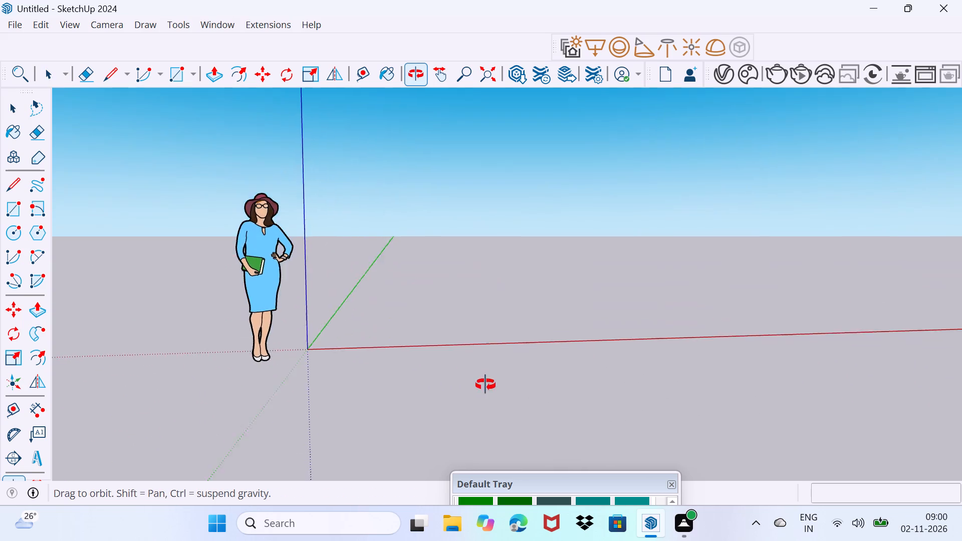
{"action": "middle_click_drag", "start_coordinate": [486, 385], "coordinate": [463, 465]}
{"action": "key", "text": "r"}
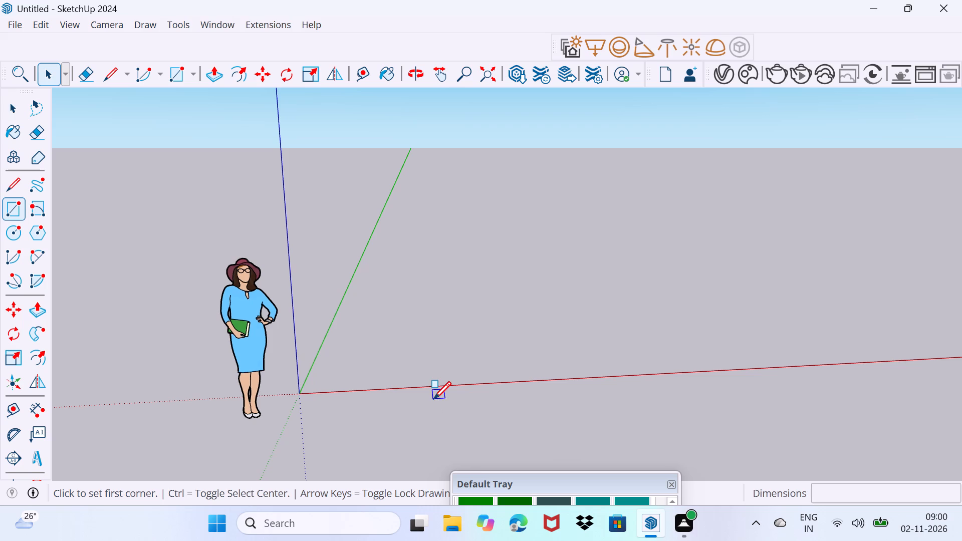
{"action": "left_click_drag", "start_coordinate": [425, 385], "coordinate": [436, 380]}
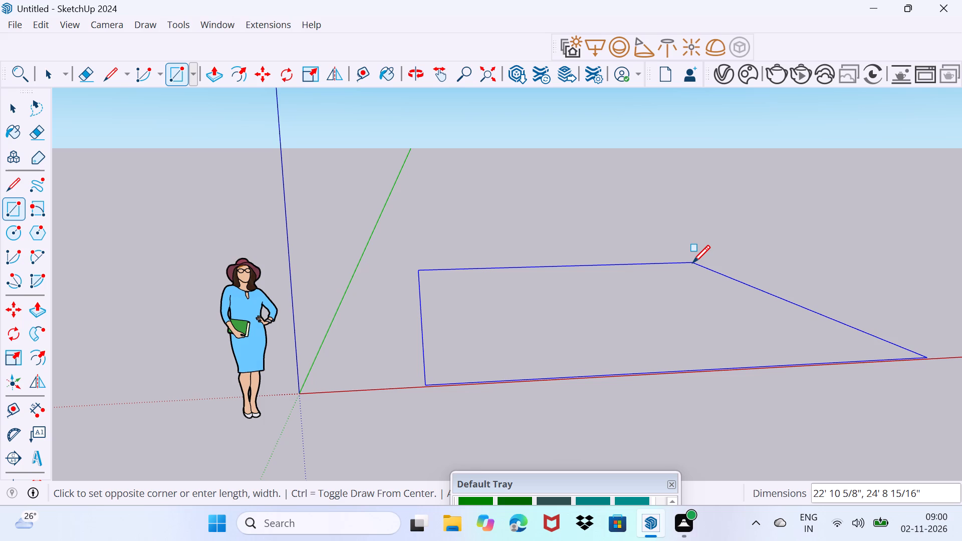
{"action": "type", "text": "70',"}
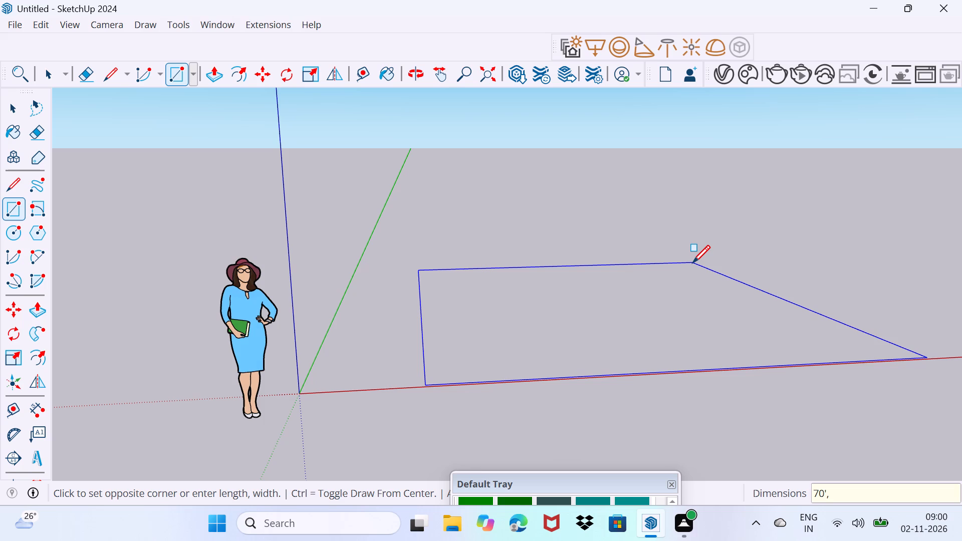
{"action": "type", "text": "60'"}
{"action": "key", "text": "Return"}
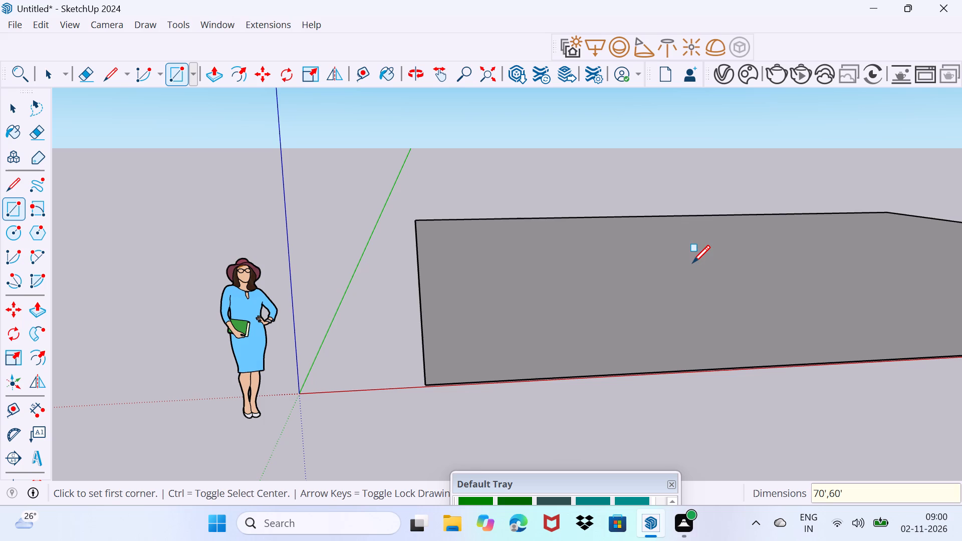
{"action": "key", "text": "space"}
Push/Pull the ground rectangle upward 10' to form the first storey block.
{"action": "scroll", "coordinate": [702, 273], "scroll_direction": "down", "scroll_amount": 2}
{"action": "middle_click_drag", "start_coordinate": [808, 305], "coordinate": [788, 288]}
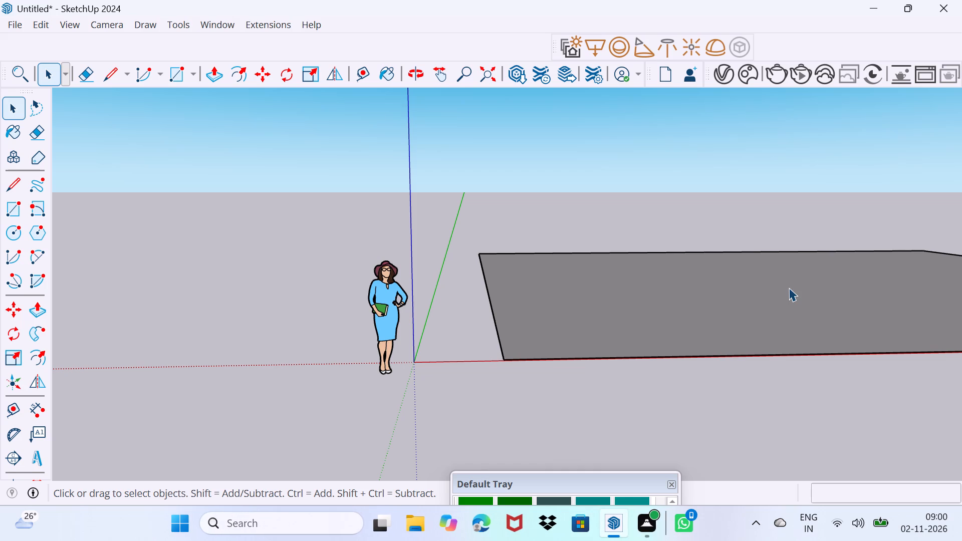
{"action": "scroll", "coordinate": [785, 329], "scroll_direction": "down", "scroll_amount": 4}
{"action": "middle_click_drag", "start_coordinate": [700, 405], "coordinate": [446, 367]}
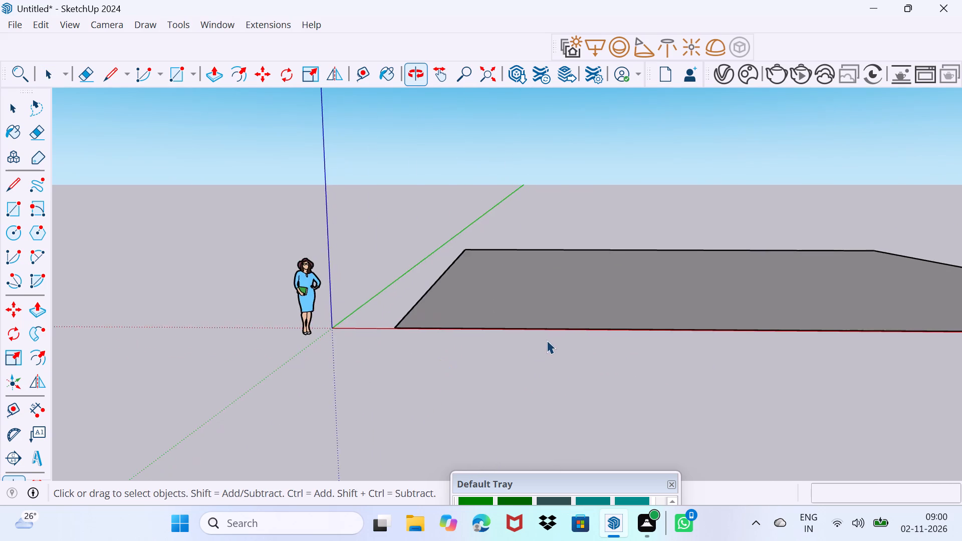
{"action": "scroll", "coordinate": [547, 340], "scroll_direction": "down", "scroll_amount": 3}
{"action": "middle_click_drag", "start_coordinate": [539, 345], "coordinate": [497, 403], "text": "shift"}
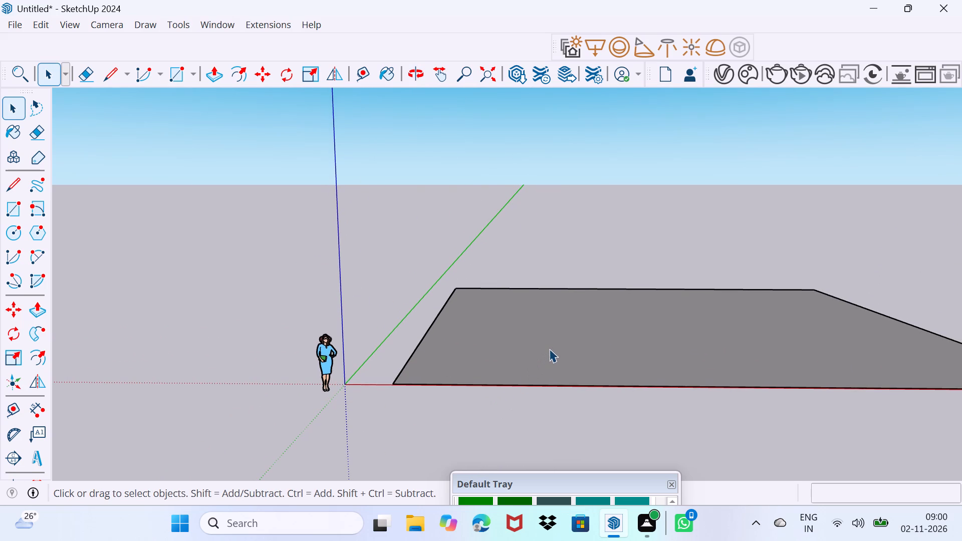
{"action": "left_click", "coordinate": [549, 349]}
{"action": "key", "text": "p"}
{"action": "left_click", "coordinate": [549, 348]}
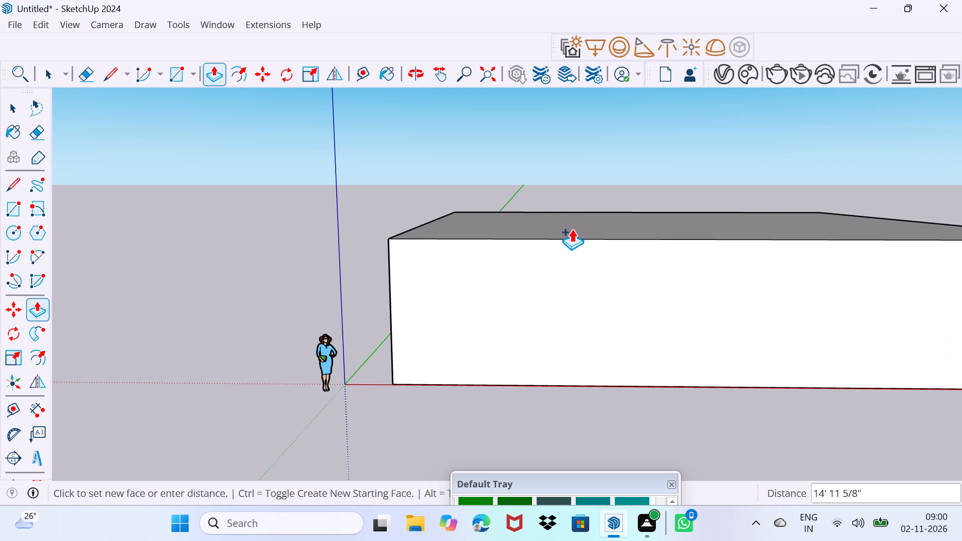
{"action": "type", "text": "10'"}
{"action": "key", "text": "Return"}
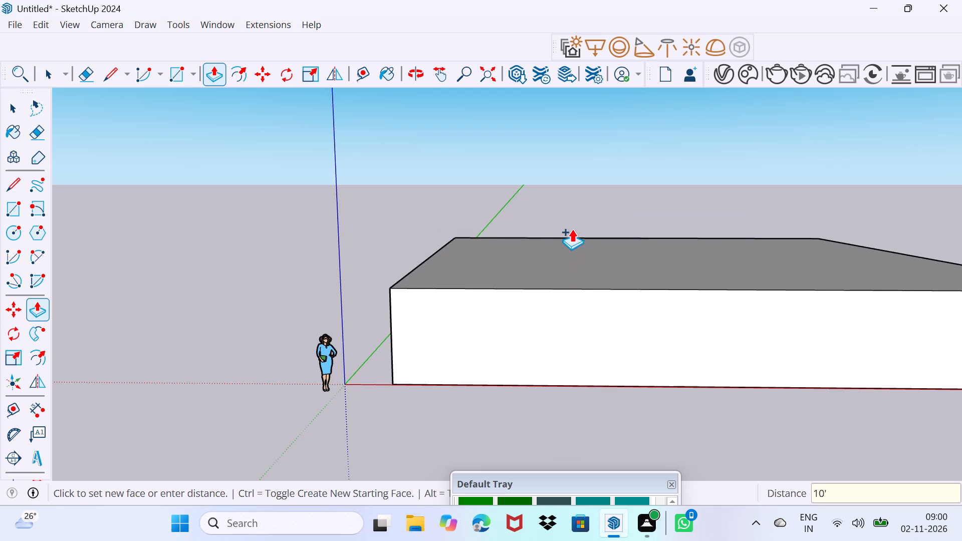
Push/Pull the block's top face up three more times by 10' each, as new starting faces that keep the storey division lines.
{"action": "middle_click_drag", "start_coordinate": [587, 350], "coordinate": [636, 411]}
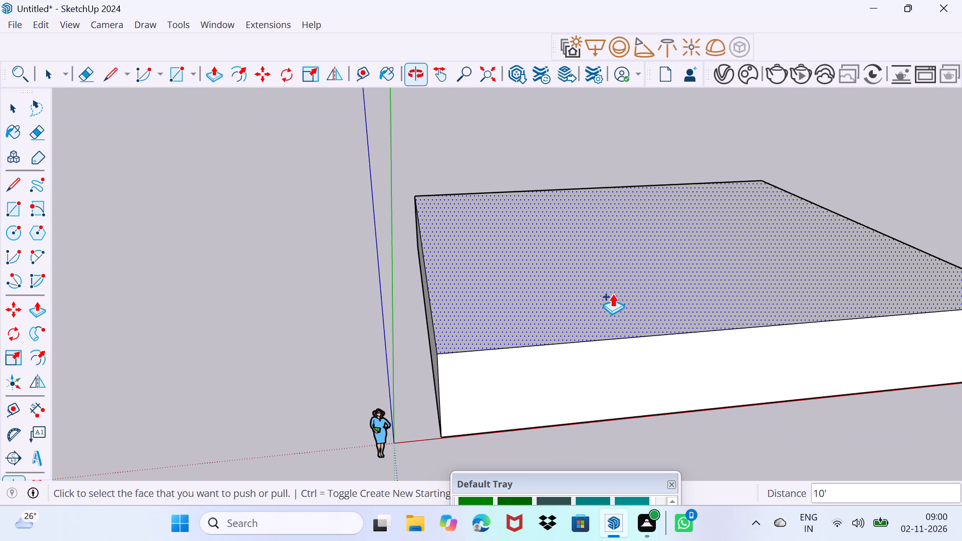
{"action": "left_click", "coordinate": [612, 293]}
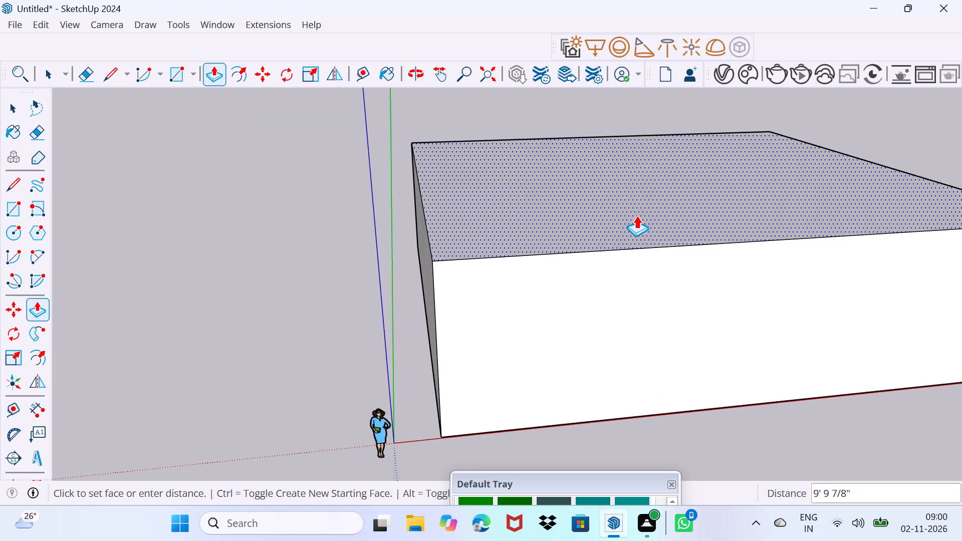
{"action": "type", "text": "10'"}
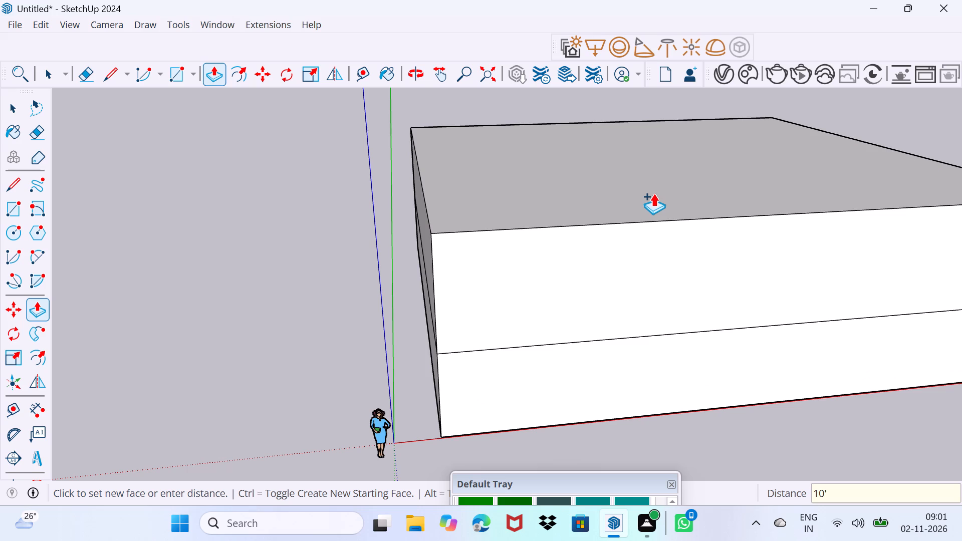
{"action": "key", "text": "Return"}
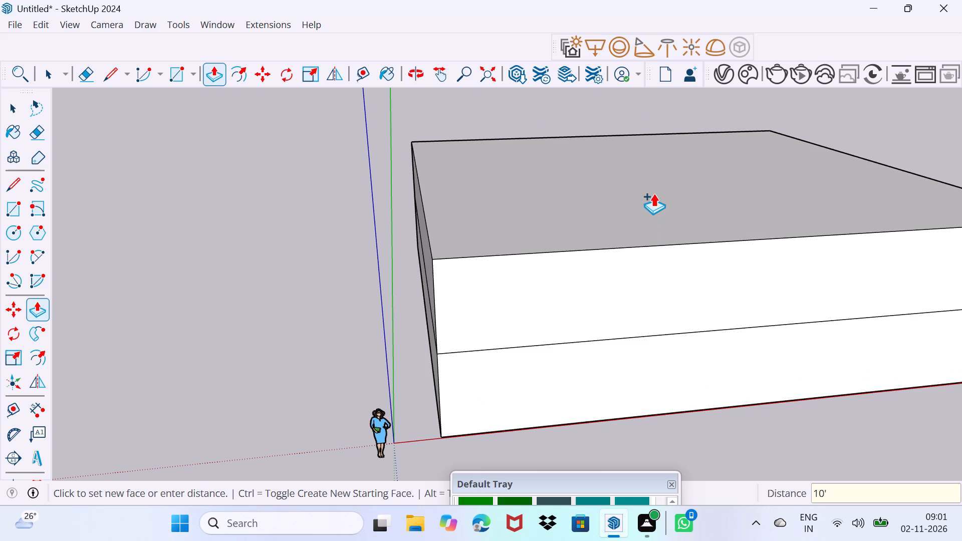
{"action": "left_click", "coordinate": [636, 218]}
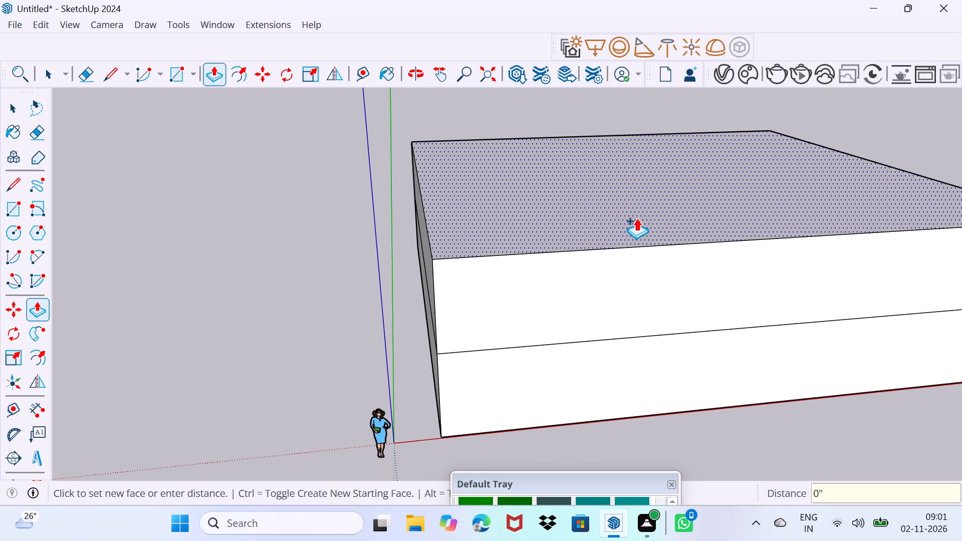
{"action": "type", "text": "10'"}
{"action": "key", "text": "Return"}
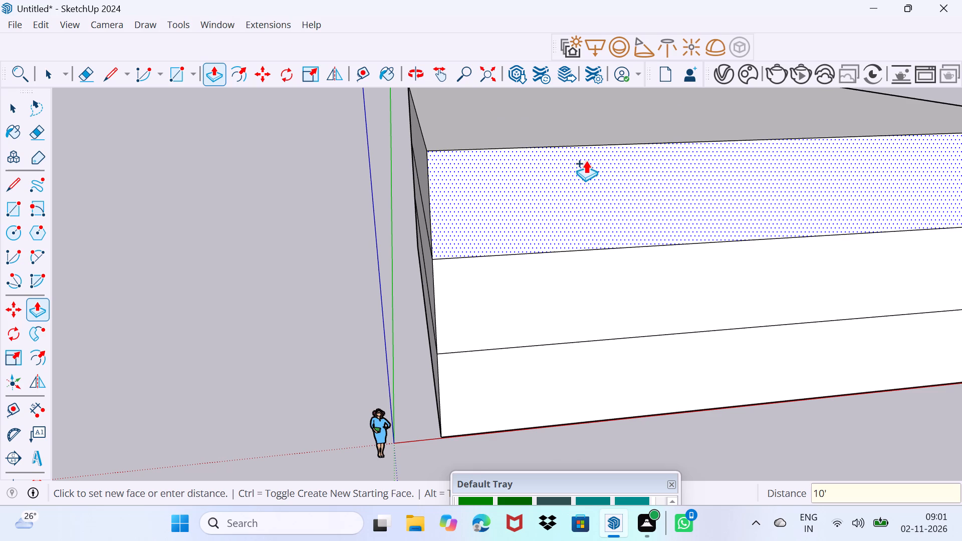
{"action": "middle_click_drag", "start_coordinate": [585, 169], "coordinate": [558, 338], "text": "shift"}
{"action": "left_click", "coordinate": [563, 282]}
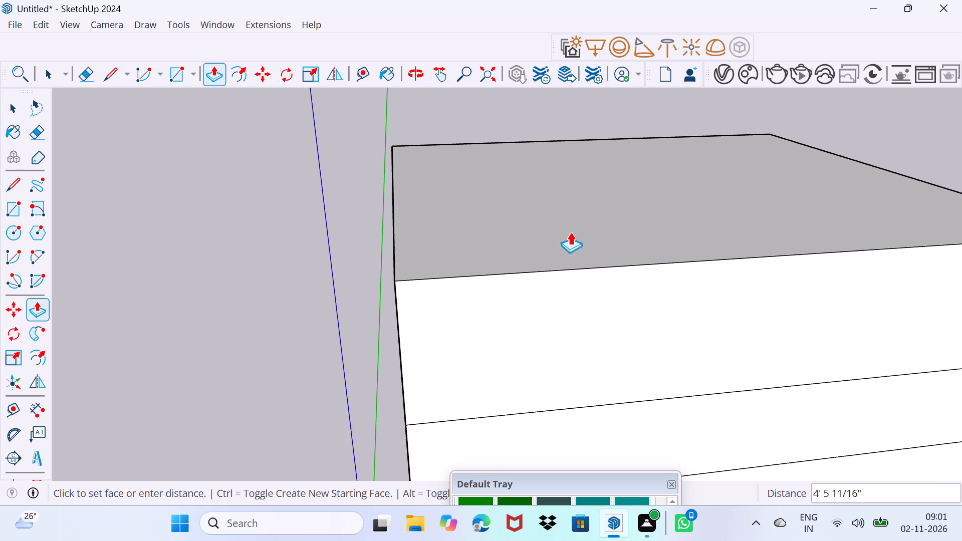
{"action": "type", "text": "10'"}
{"action": "key", "text": "Return"}
{"action": "key", "text": "space"}
{"action": "scroll", "coordinate": [570, 235], "scroll_direction": "down", "scroll_amount": 4}
{"action": "middle_click_drag", "start_coordinate": [725, 371], "coordinate": [710, 313]}
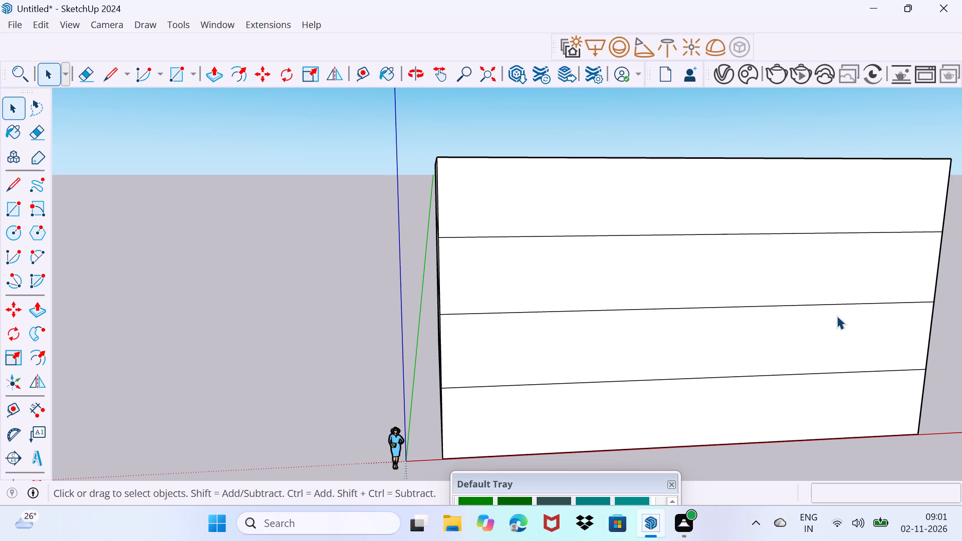
Open the Windows search to find another application.
{"action": "left_click", "coordinate": [296, 519]}
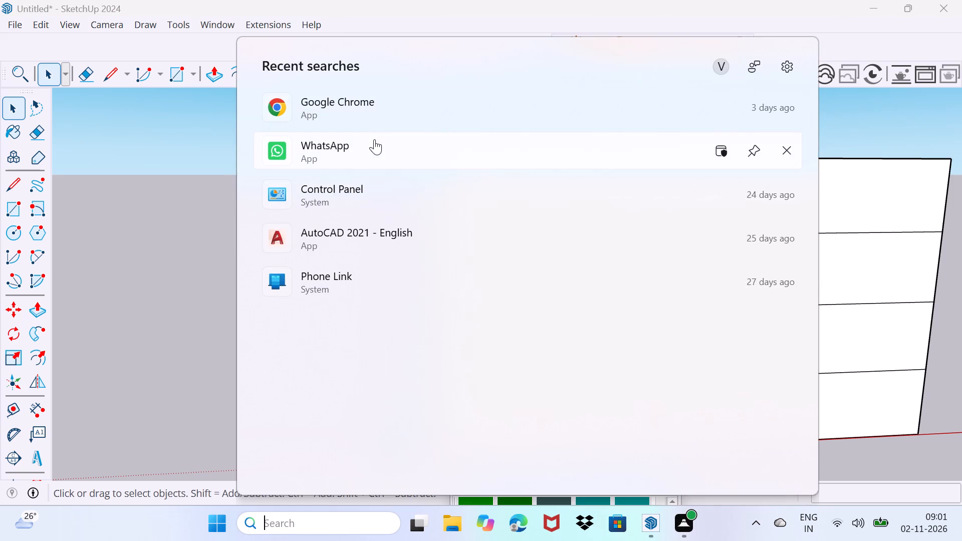
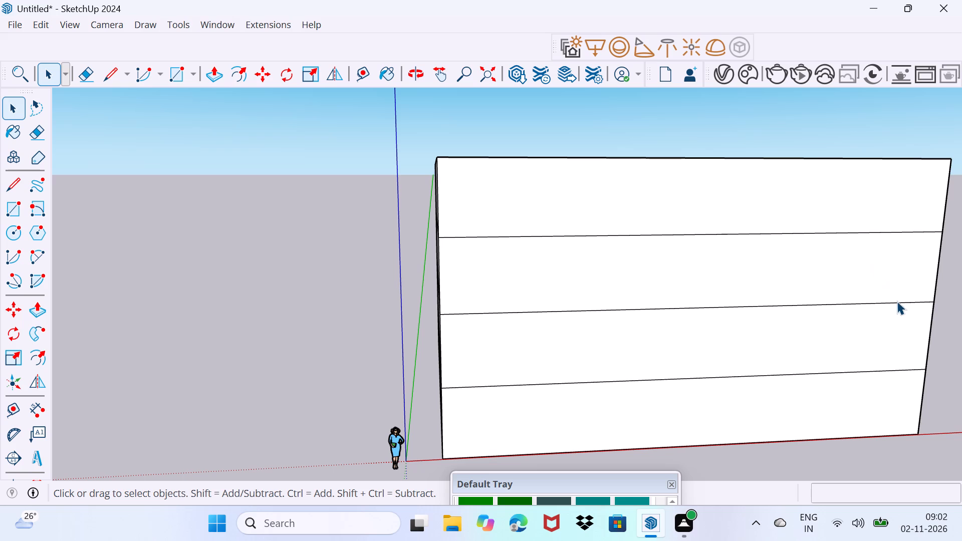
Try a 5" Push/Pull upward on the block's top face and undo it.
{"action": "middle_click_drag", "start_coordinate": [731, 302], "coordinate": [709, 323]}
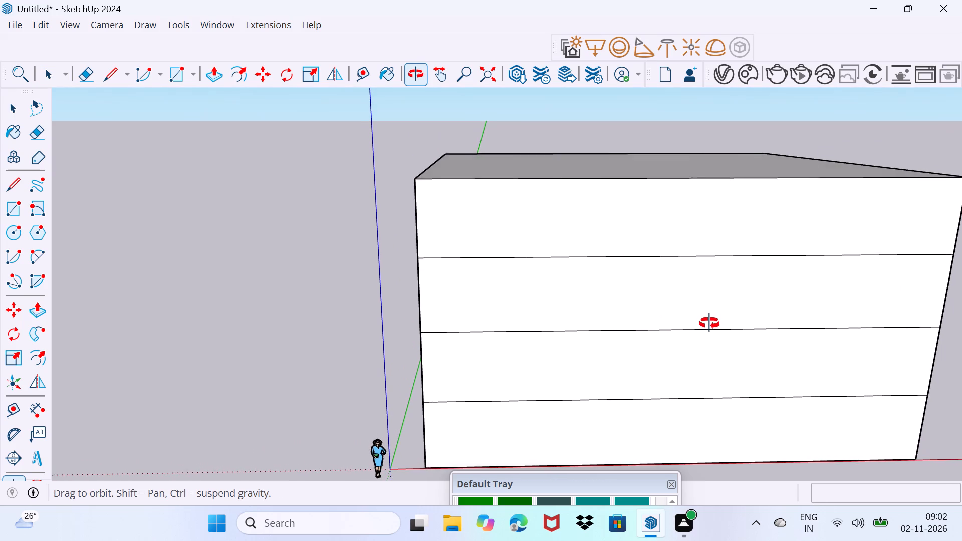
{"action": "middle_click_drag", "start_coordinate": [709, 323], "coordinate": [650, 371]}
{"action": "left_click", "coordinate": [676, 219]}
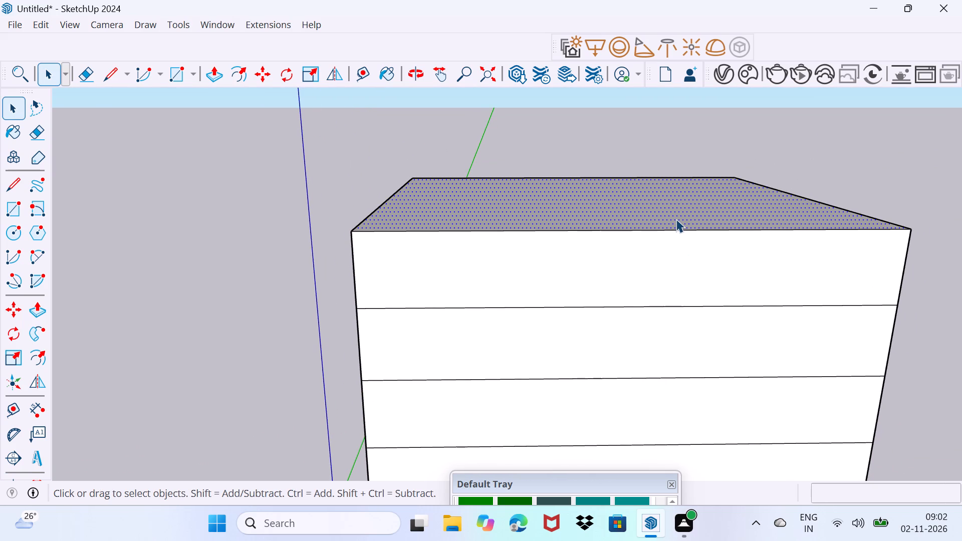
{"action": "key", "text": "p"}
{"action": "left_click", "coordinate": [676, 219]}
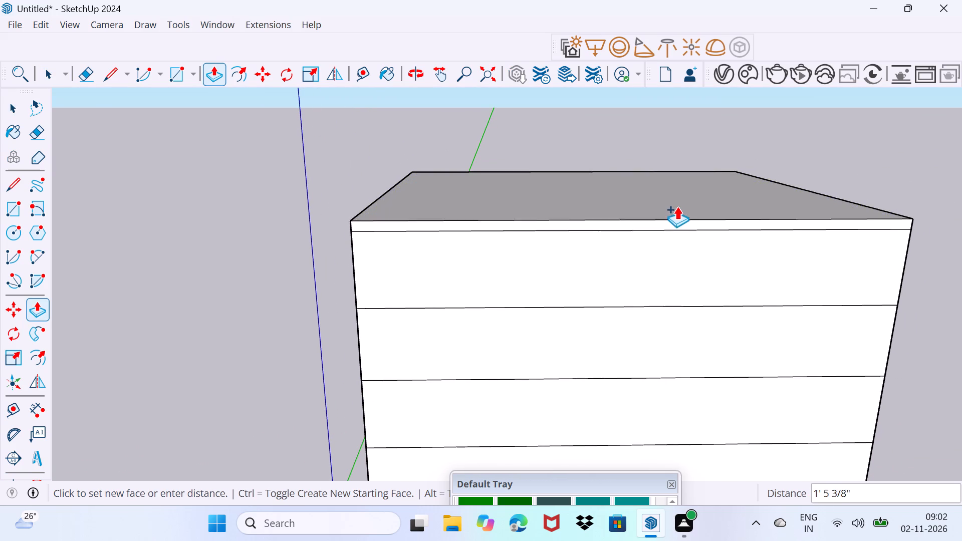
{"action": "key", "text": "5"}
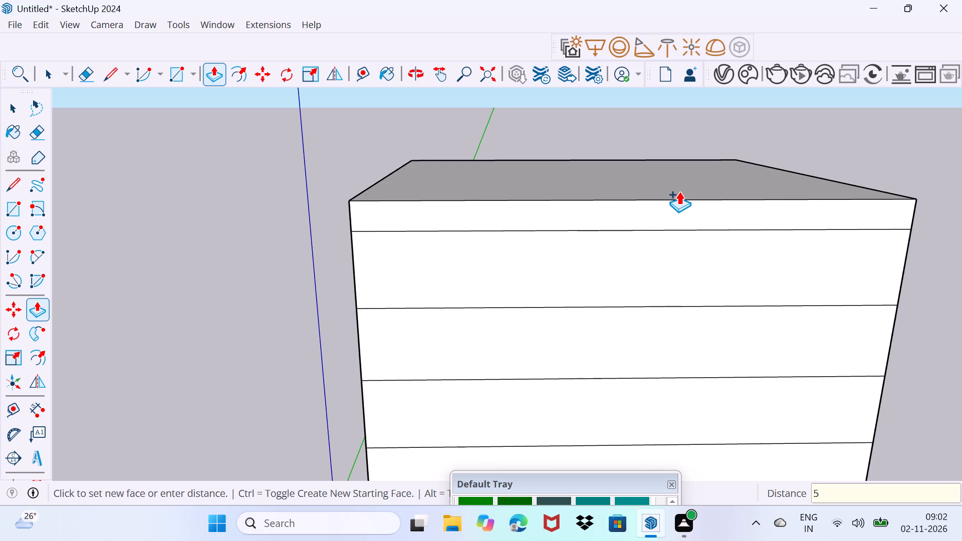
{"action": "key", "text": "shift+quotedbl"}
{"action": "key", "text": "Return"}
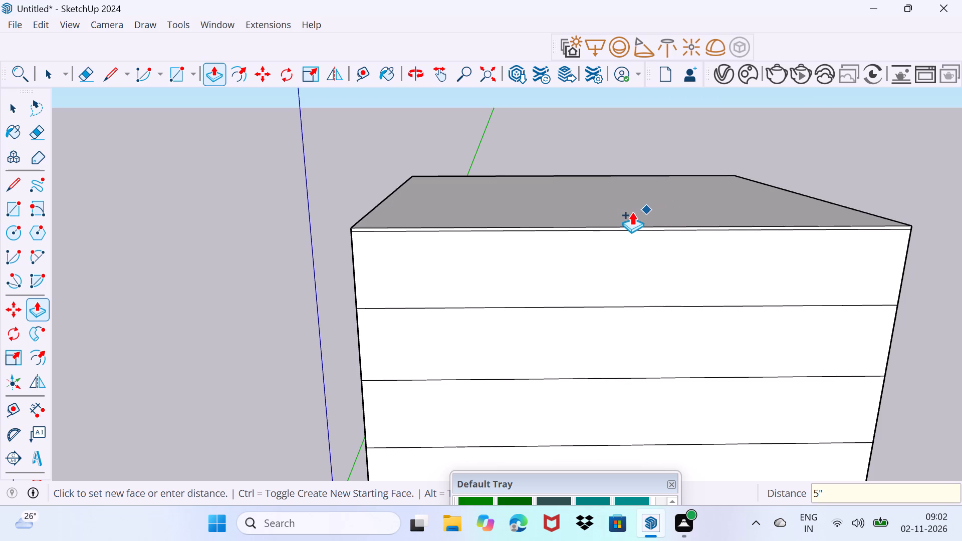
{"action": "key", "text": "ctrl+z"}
Push/Pull the block's top face up 3' and again by 5', each as a new starting face.
{"action": "left_click", "coordinate": [629, 209]}
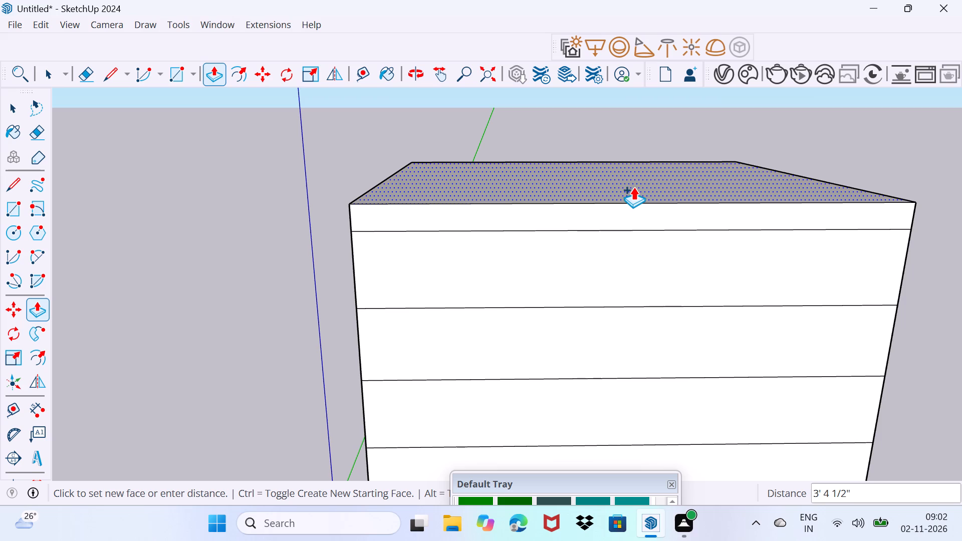
{"action": "key", "text": "3"}
{"action": "key", "text": "apostrophe"}
{"action": "key", "text": "Return"}
{"action": "left_click", "coordinate": [617, 190]}
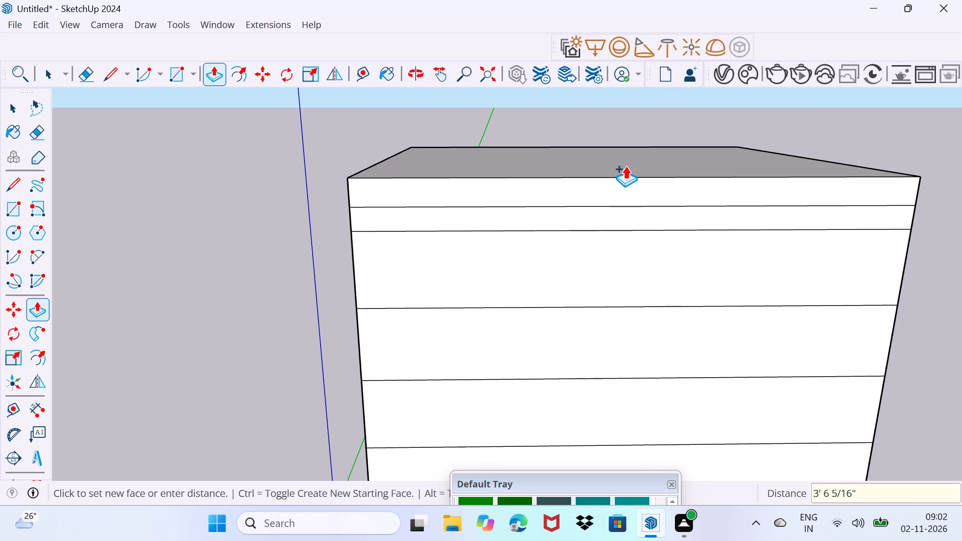
{"action": "type", "text": "5'"}
{"action": "key", "text": "Return"}
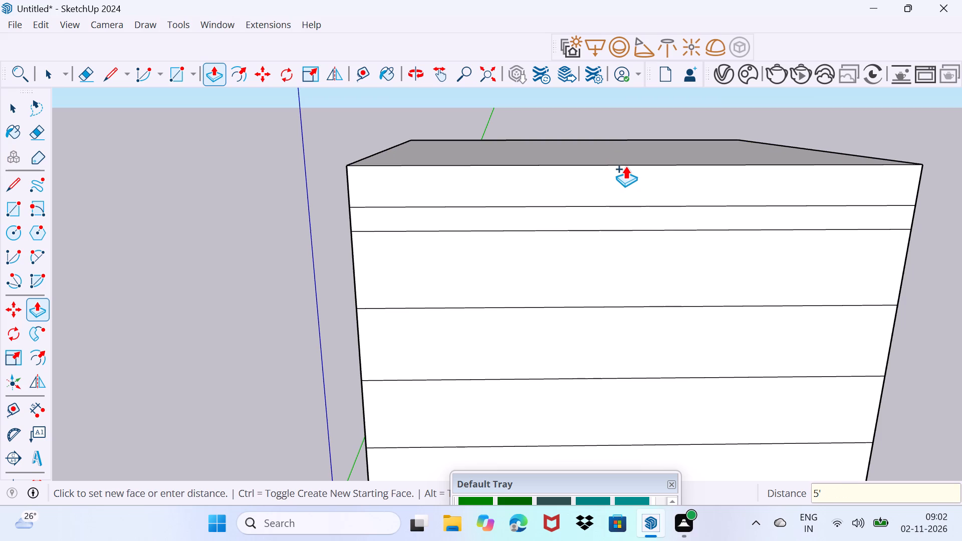
{"action": "key", "text": "space"}
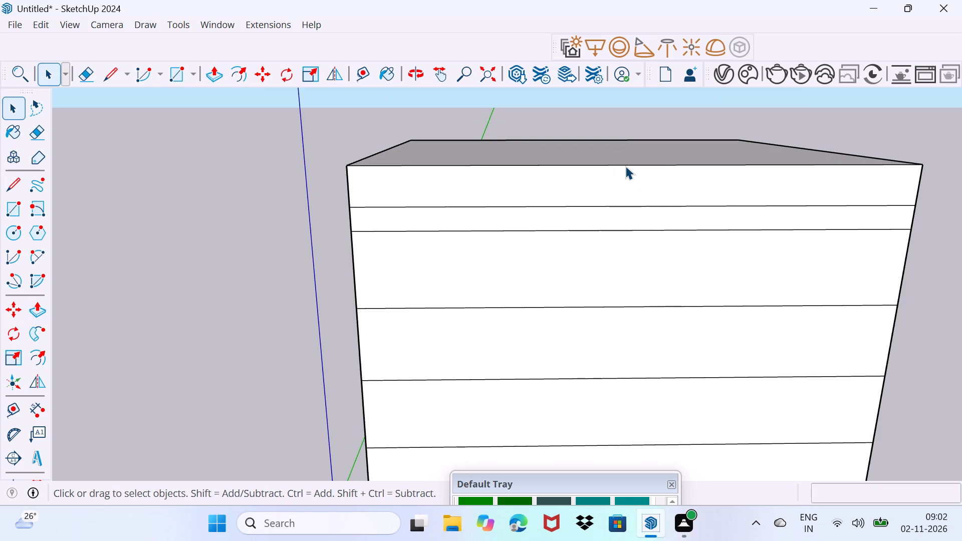
Examine the block's front facade and side from several angles and distances.
{"action": "middle_click_drag", "start_coordinate": [649, 236], "coordinate": [679, 190]}
{"action": "scroll", "coordinate": [679, 190], "scroll_direction": "down", "scroll_amount": 1}
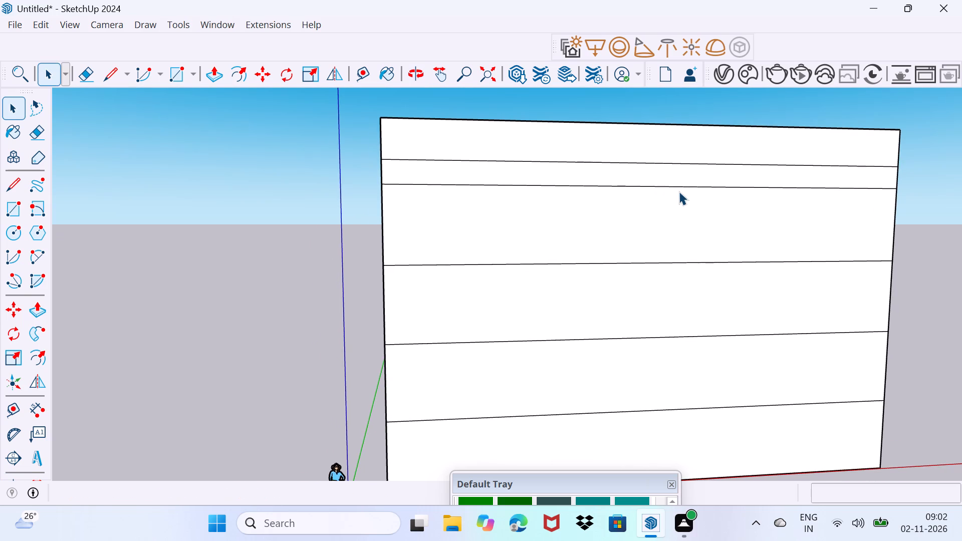
{"action": "scroll", "coordinate": [679, 191], "scroll_direction": "down", "scroll_amount": 1}
{"action": "middle_click_drag", "start_coordinate": [668, 216], "coordinate": [657, 187]}
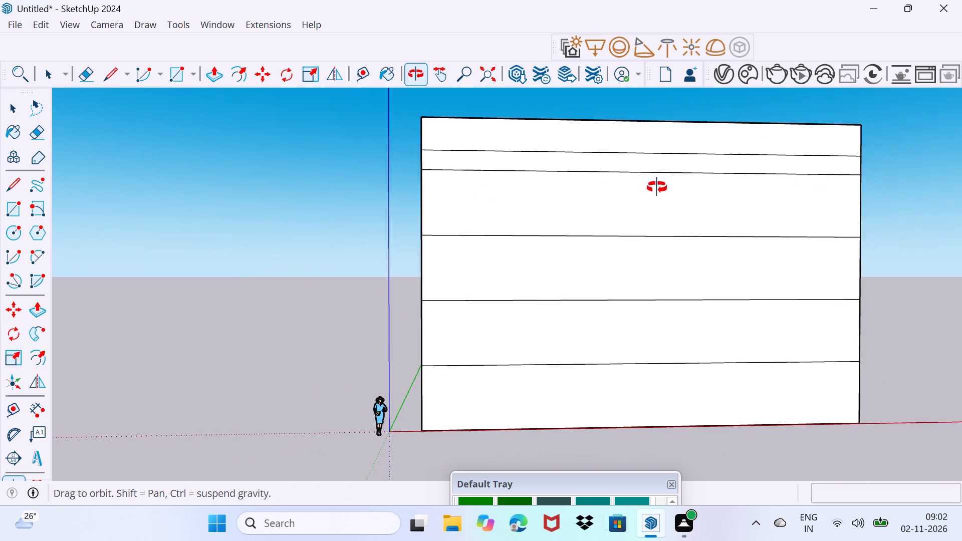
{"action": "middle_click_drag", "start_coordinate": [657, 187], "coordinate": [657, 186]}
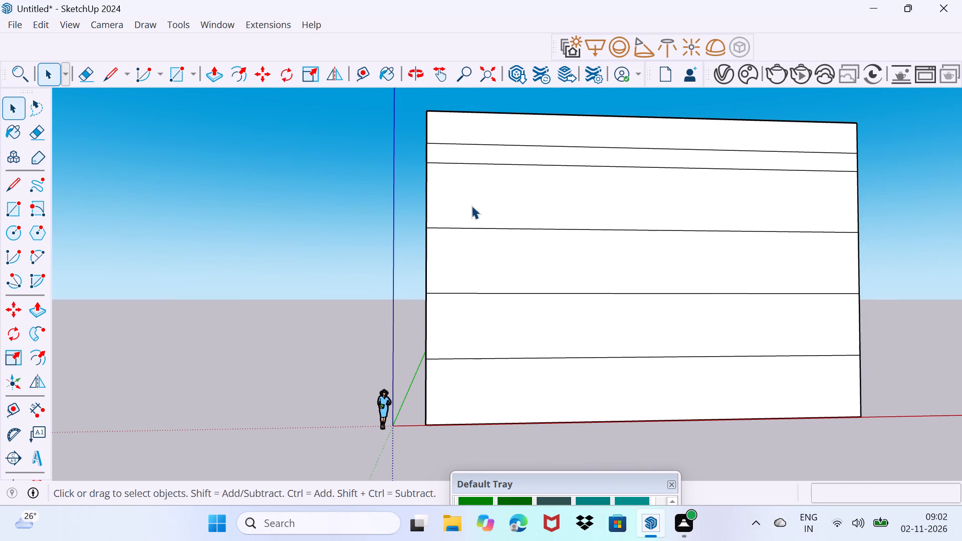
{"action": "scroll", "coordinate": [510, 264], "scroll_direction": "down", "scroll_amount": 1}
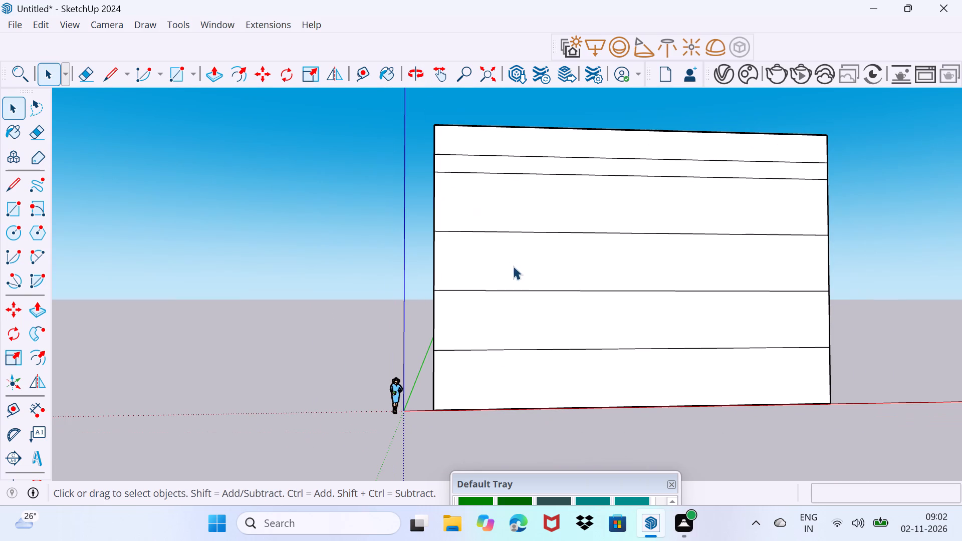
{"action": "middle_click_drag", "start_coordinate": [531, 283], "coordinate": [526, 298]}
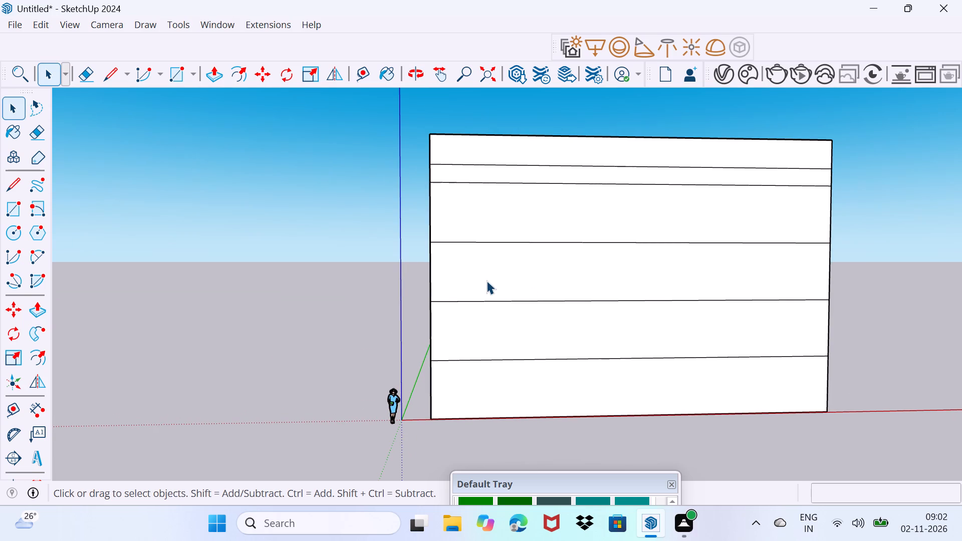
{"action": "scroll", "coordinate": [535, 343], "scroll_direction": "down", "scroll_amount": 2}
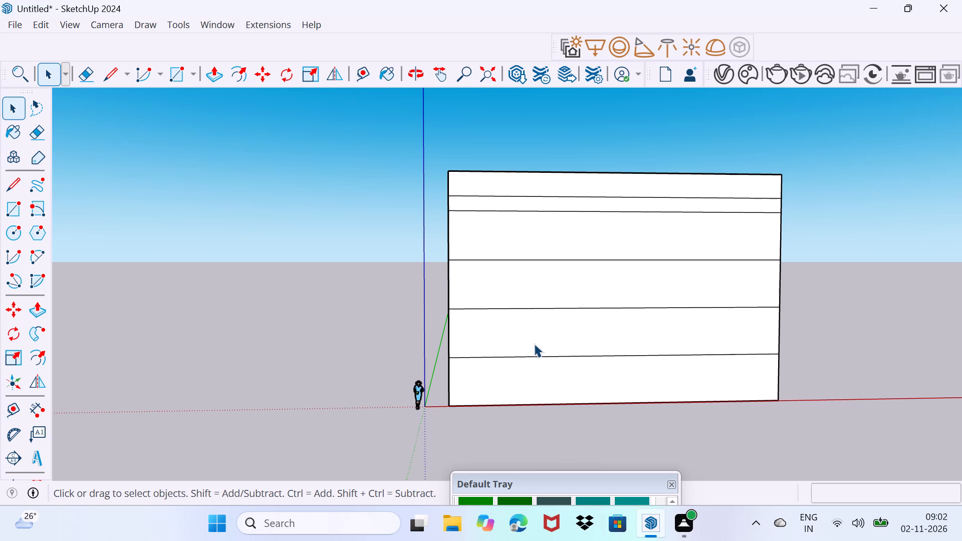
{"action": "scroll", "coordinate": [595, 387], "scroll_direction": "up", "scroll_amount": 2}
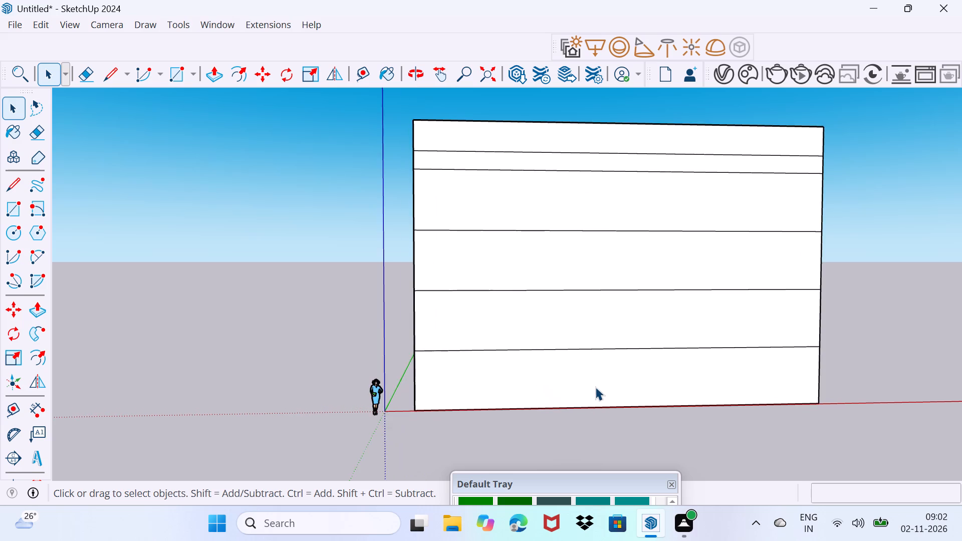
{"action": "scroll", "coordinate": [595, 384], "scroll_direction": "down", "scroll_amount": 2}
{"action": "middle_click_drag", "start_coordinate": [595, 384], "coordinate": [570, 382]}
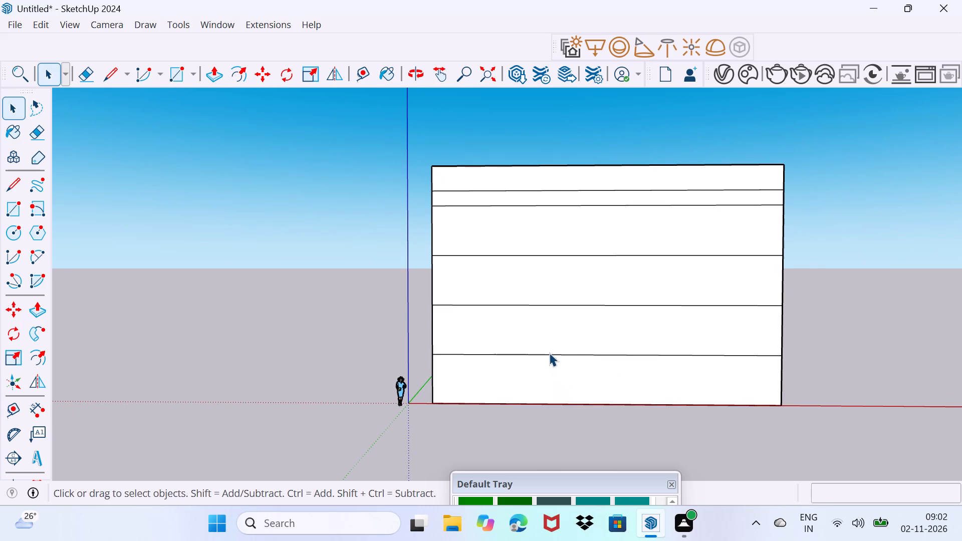
{"action": "scroll", "coordinate": [549, 353], "scroll_direction": "up", "scroll_amount": 1}
{"action": "middle_click", "coordinate": [617, 335]}
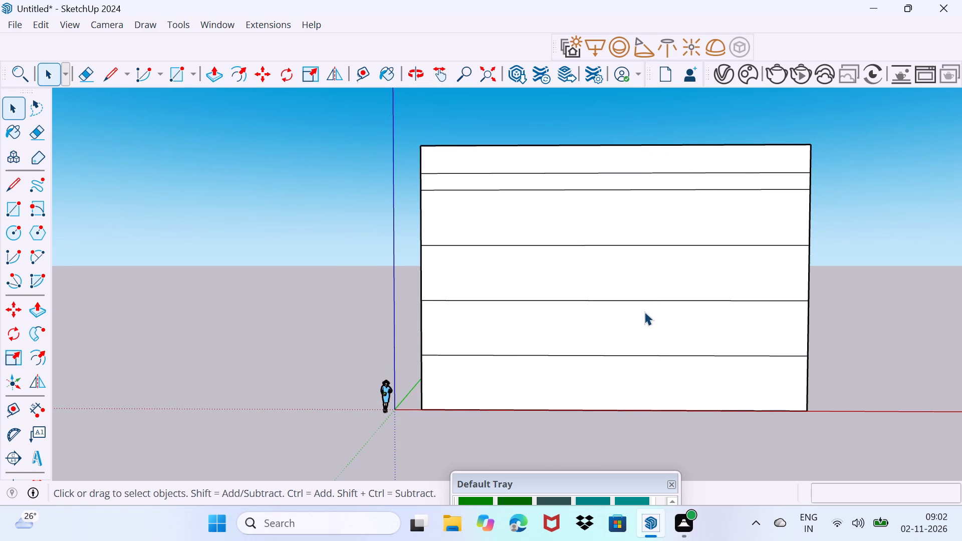
{"action": "scroll", "coordinate": [640, 317], "scroll_direction": "up", "scroll_amount": 3}
{"action": "middle_click_drag", "start_coordinate": [643, 324], "coordinate": [791, 371]}
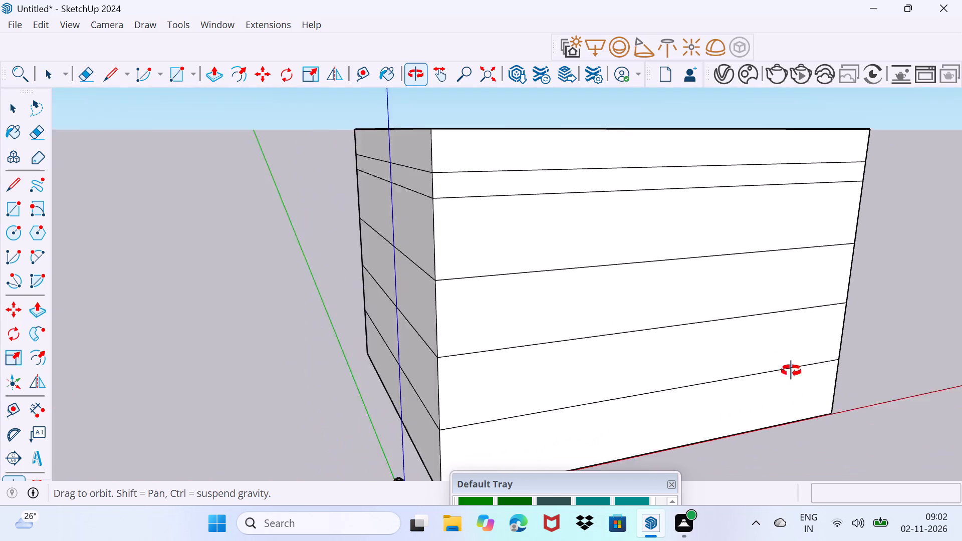
{"action": "middle_click_drag", "start_coordinate": [791, 371], "coordinate": [665, 374]}
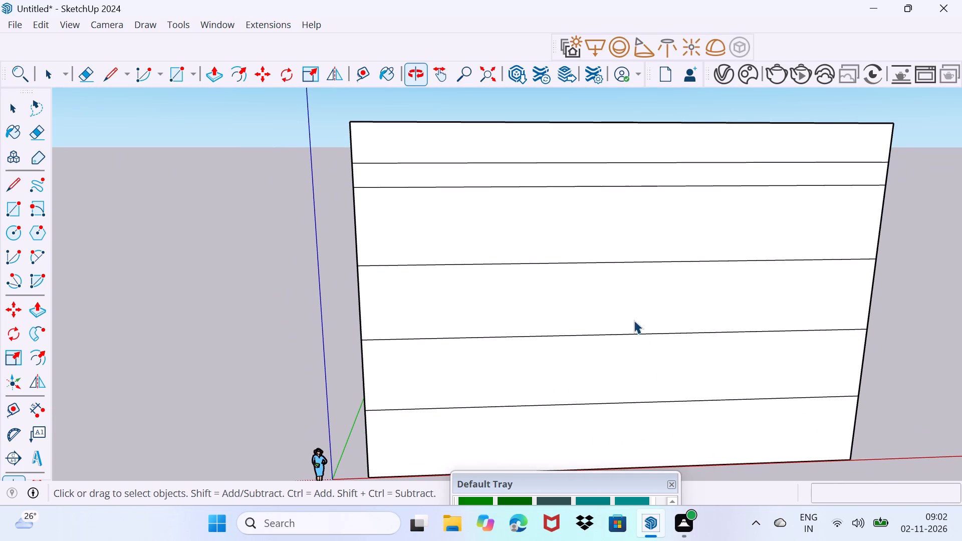
Offset the front face of each of the four 10' storeys inward by 1' to outline an inset panel.
{"action": "middle_click_drag", "start_coordinate": [581, 224], "coordinate": [635, 236]}
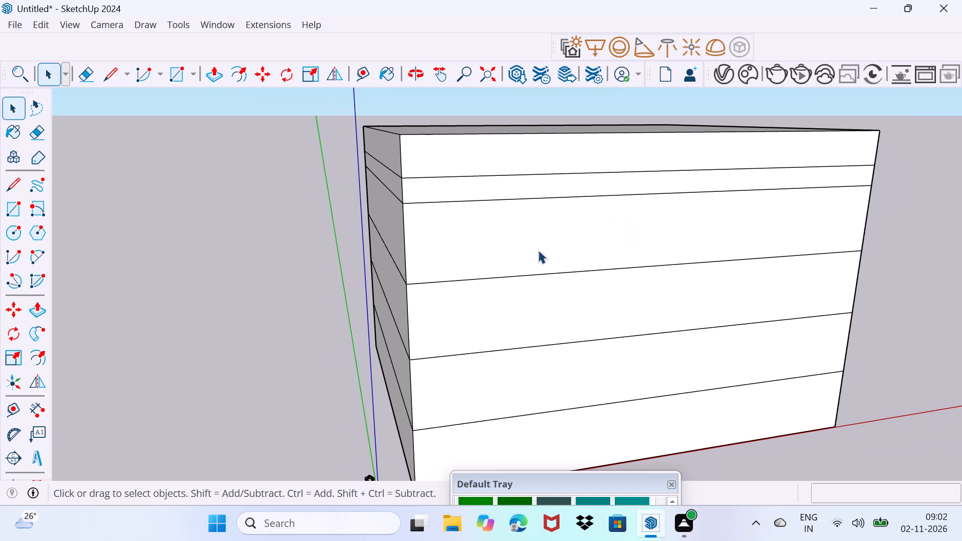
{"action": "scroll", "coordinate": [505, 239], "scroll_direction": "up", "scroll_amount": 1}
{"action": "left_click", "coordinate": [33, 358]}
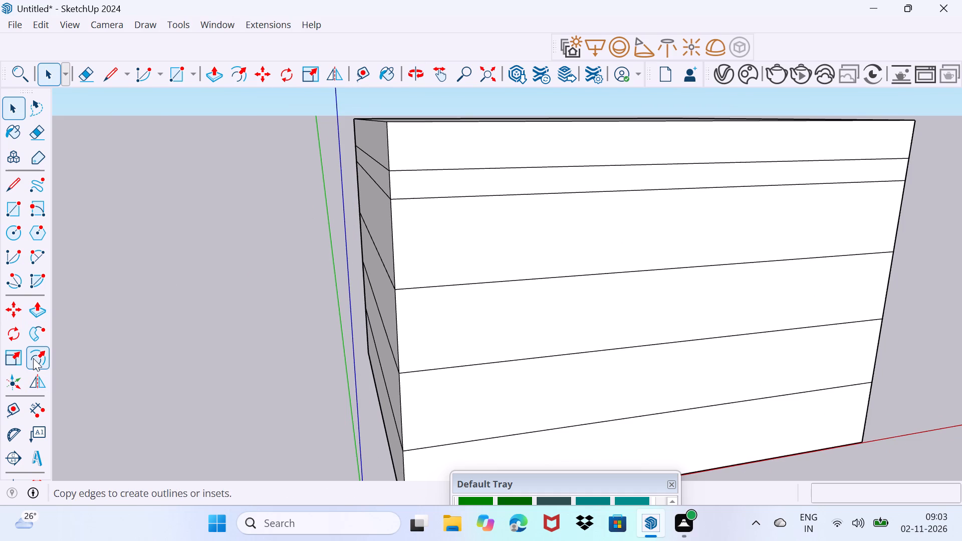
{"action": "left_click", "coordinate": [402, 233]}
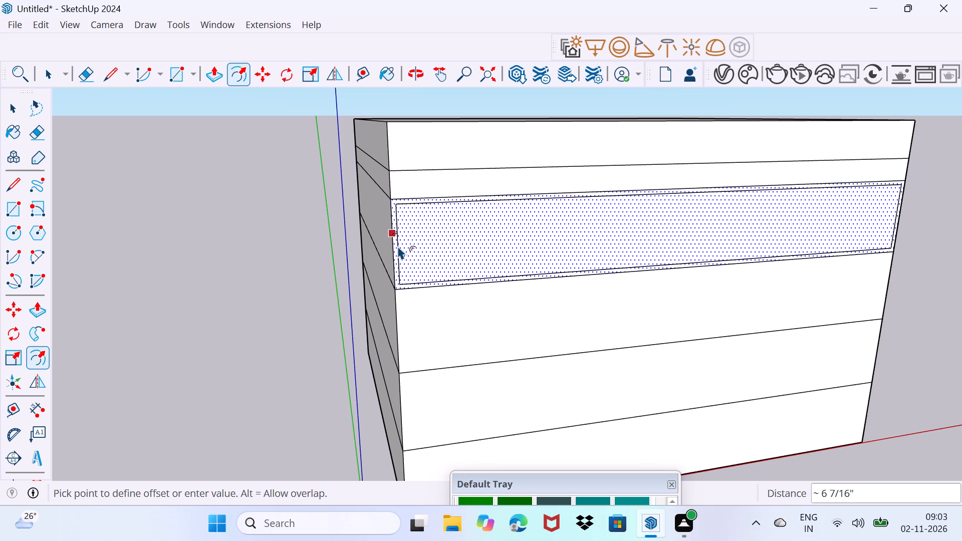
{"action": "key", "text": "1"}
{"action": "key", "text": "apostrophe"}
{"action": "key", "text": "Return"}
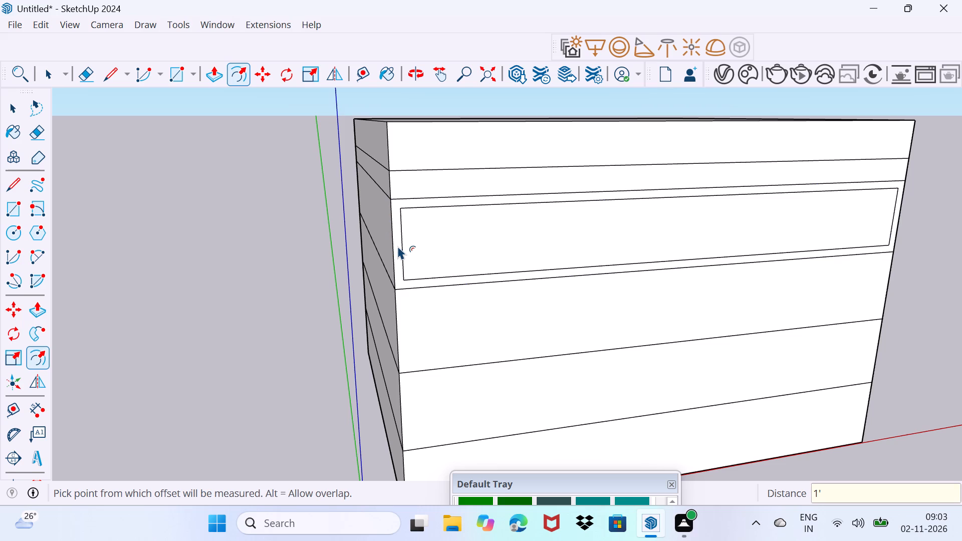
{"action": "double_click", "coordinate": [405, 331]}
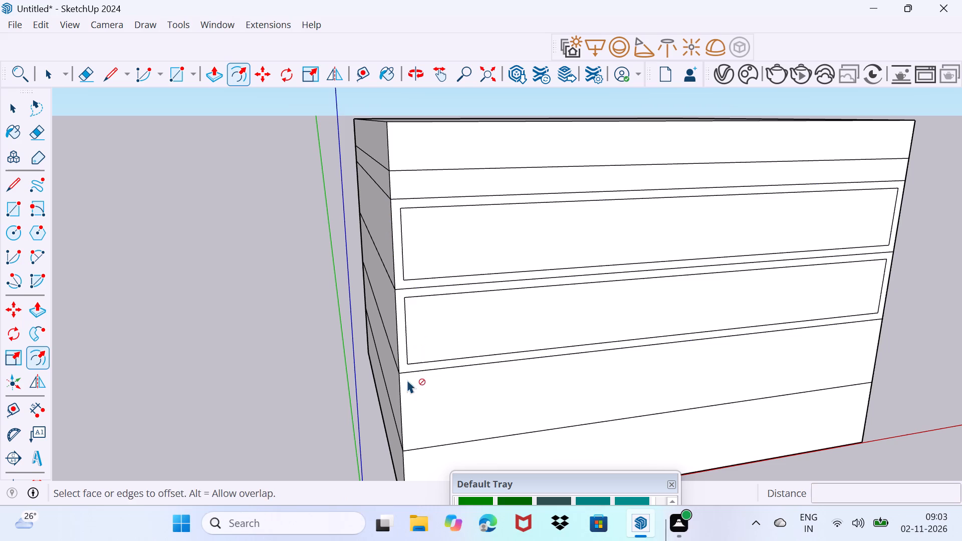
{"action": "double_click", "coordinate": [405, 406]}
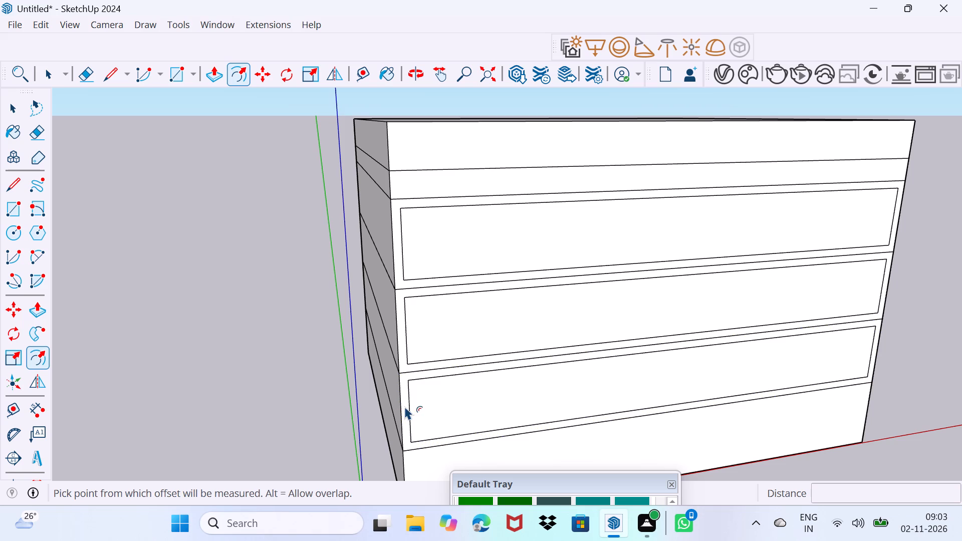
{"action": "middle_click_drag", "start_coordinate": [421, 421], "coordinate": [416, 312]}
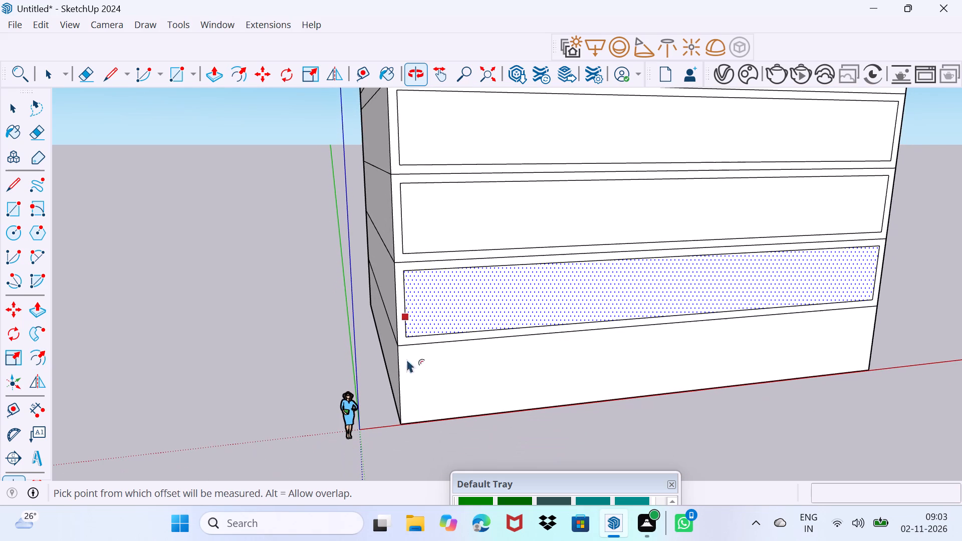
{"action": "left_click", "coordinate": [407, 390]}
{"action": "left_click", "coordinate": [407, 390]}
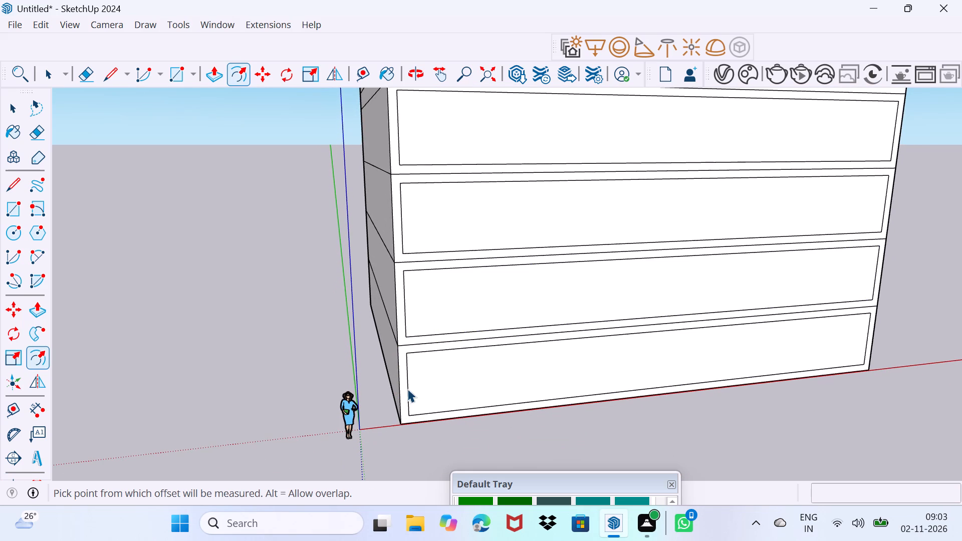
{"action": "key", "text": "space"}
Push/Pull the inset front panel of the fourth 10' storey inward 8' to form a recess.
{"action": "scroll", "coordinate": [466, 322], "scroll_direction": "down", "scroll_amount": 3}
{"action": "middle_click_drag", "start_coordinate": [475, 312], "coordinate": [469, 422], "text": "shift"}
{"action": "scroll", "coordinate": [441, 358], "scroll_direction": "up", "scroll_amount": 2}
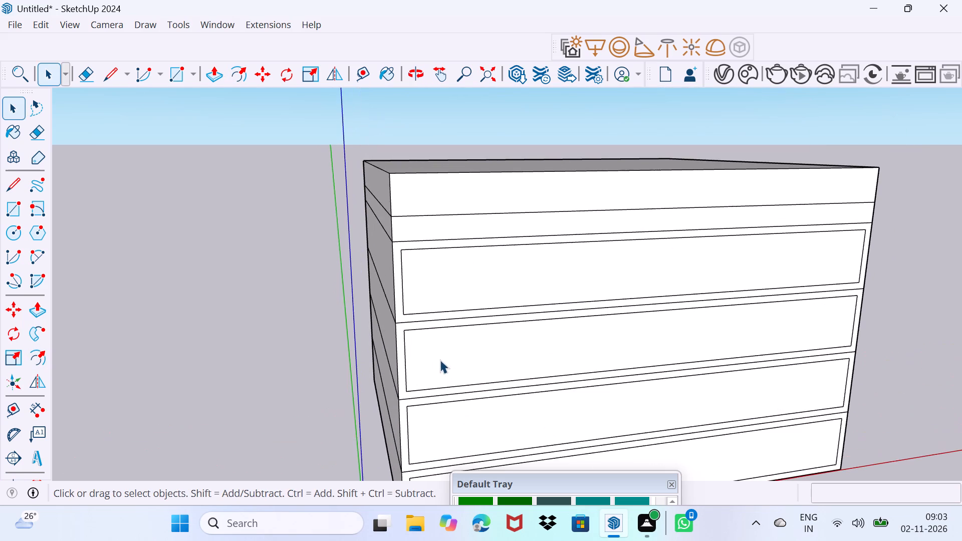
{"action": "middle_click_drag", "start_coordinate": [440, 357], "coordinate": [433, 329]}
{"action": "left_click", "coordinate": [522, 253]}
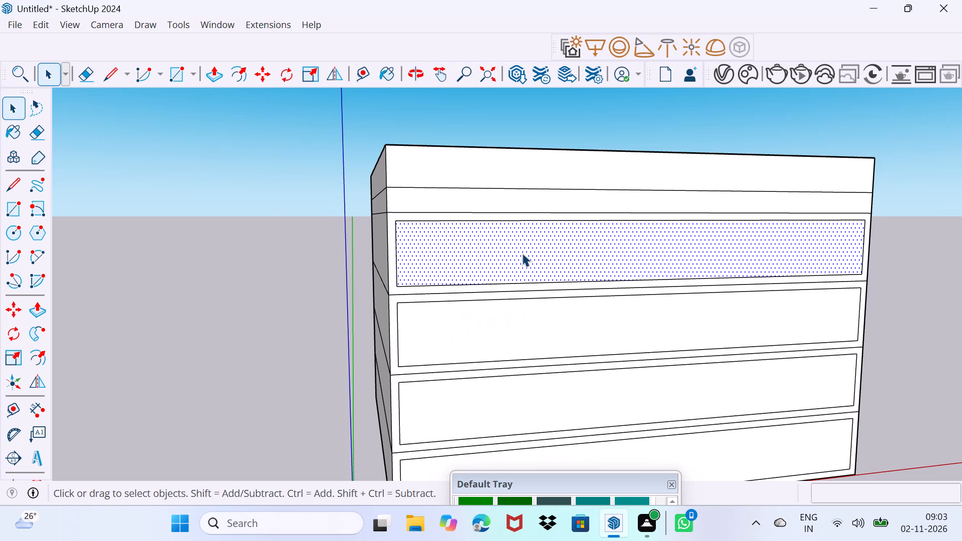
{"action": "key", "text": "p"}
{"action": "left_click", "coordinate": [522, 253]}
{"action": "left_click_drag", "start_coordinate": [554, 254], "coordinate": [554, 254]}
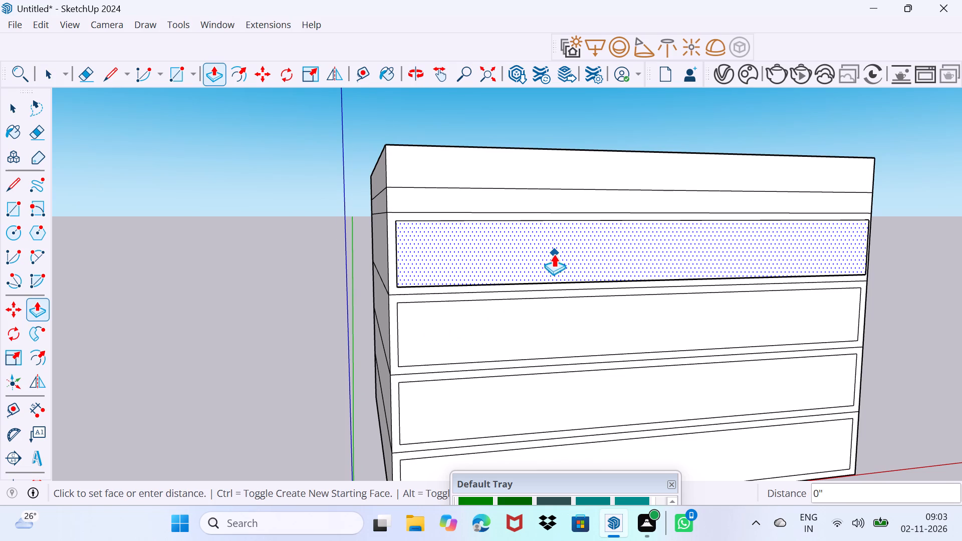
{"action": "left_click_drag", "start_coordinate": [554, 254], "coordinate": [456, 248]}
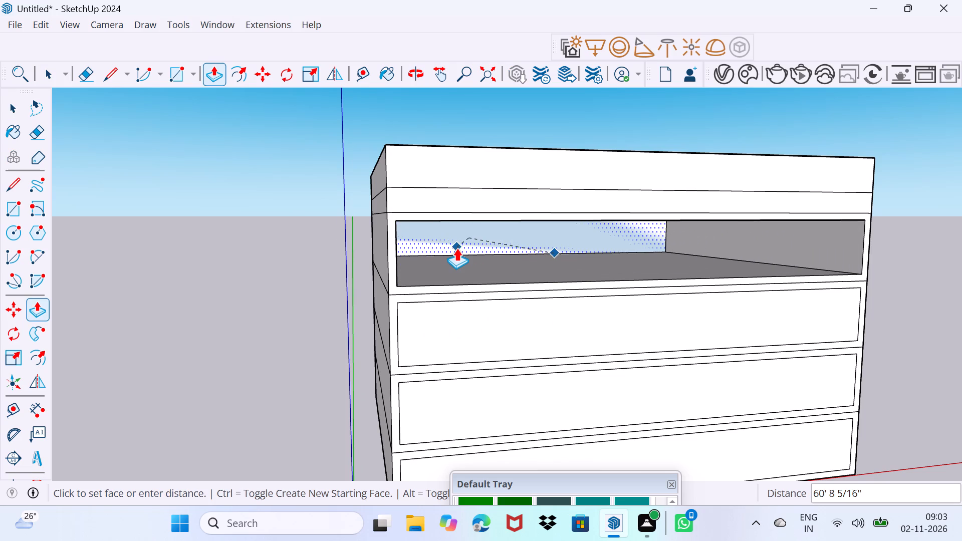
{"action": "left_click_drag", "start_coordinate": [456, 248], "coordinate": [533, 250]}
{"action": "key", "text": "Escape"}
{"action": "left_click", "coordinate": [519, 256]}
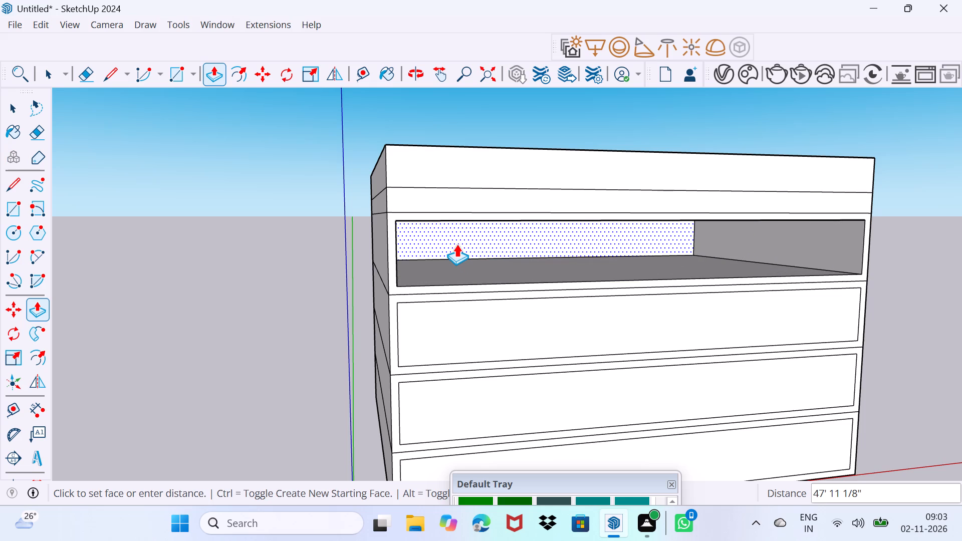
{"action": "type", "text": "8'"}
{"action": "key", "text": "Return"}
Push/Pull the back face of the fourth storey's front recess inward by 50'.
{"action": "middle_click_drag", "start_coordinate": [460, 267], "coordinate": [476, 283]}
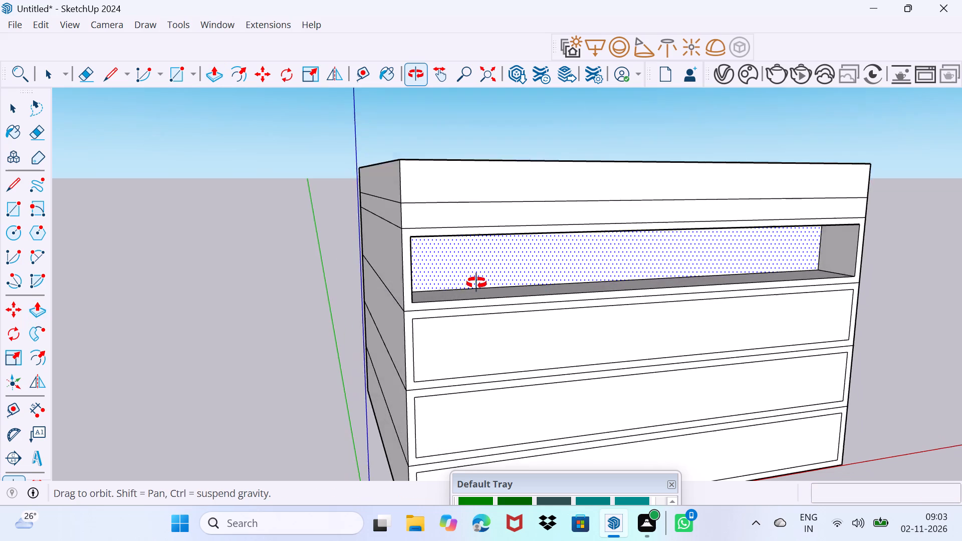
{"action": "middle_click_drag", "start_coordinate": [476, 283], "coordinate": [483, 277]}
{"action": "scroll", "coordinate": [481, 260], "scroll_direction": "up", "scroll_amount": 2}
{"action": "left_click", "coordinate": [497, 260]}
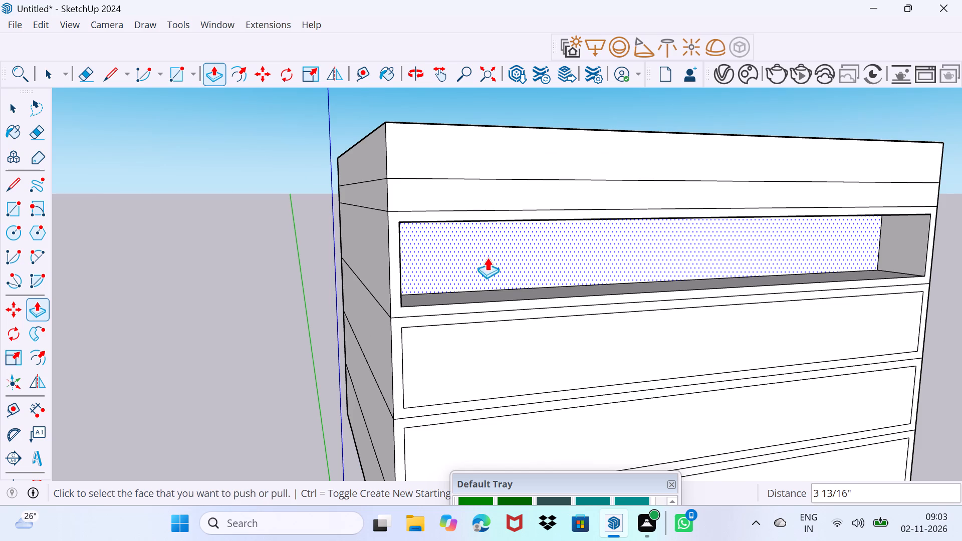
{"action": "left_click_drag", "start_coordinate": [545, 256], "coordinate": [492, 251]}
{"action": "type", "text": "50'"}
{"action": "key", "text": "Return"}
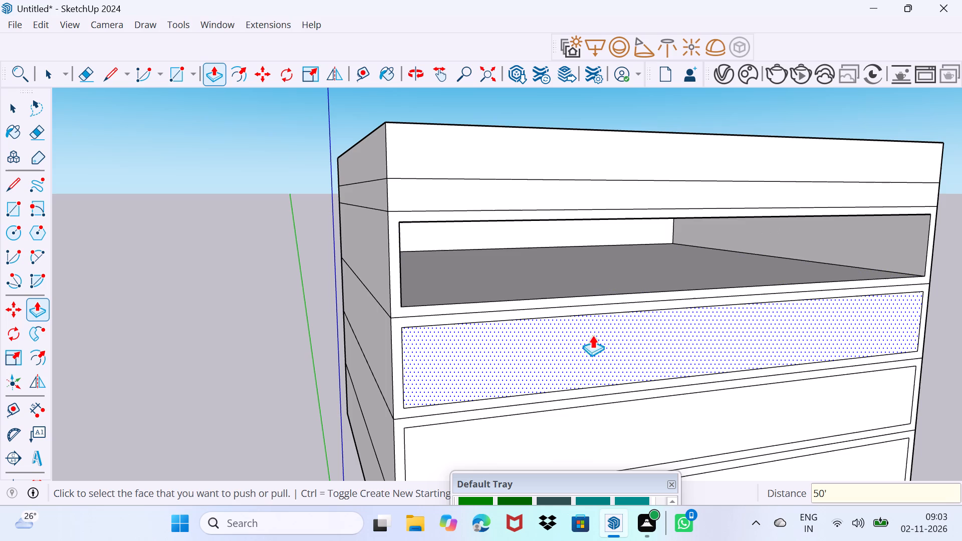
Repeat the 50' inward Push/Pull on the inset front panels of the third, second and first storeys.
{"action": "double_click", "coordinate": [585, 347]}
{"action": "scroll", "coordinate": [589, 373], "scroll_direction": "down", "scroll_amount": 2}
{"action": "middle_click_drag", "start_coordinate": [604, 405], "coordinate": [578, 330]}
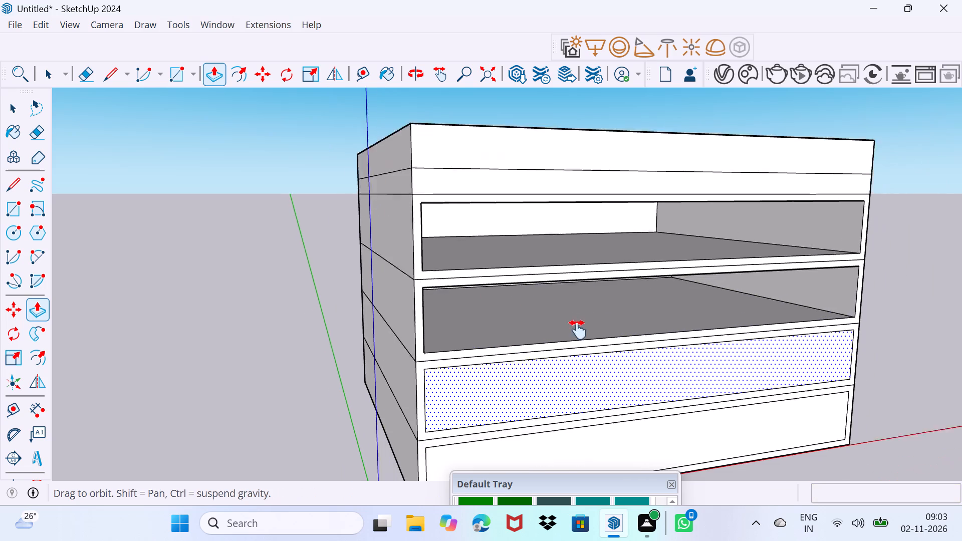
{"action": "middle_click_drag", "start_coordinate": [578, 330], "coordinate": [554, 255]}
{"action": "double_click", "coordinate": [522, 287]}
{"action": "double_click", "coordinate": [517, 354]}
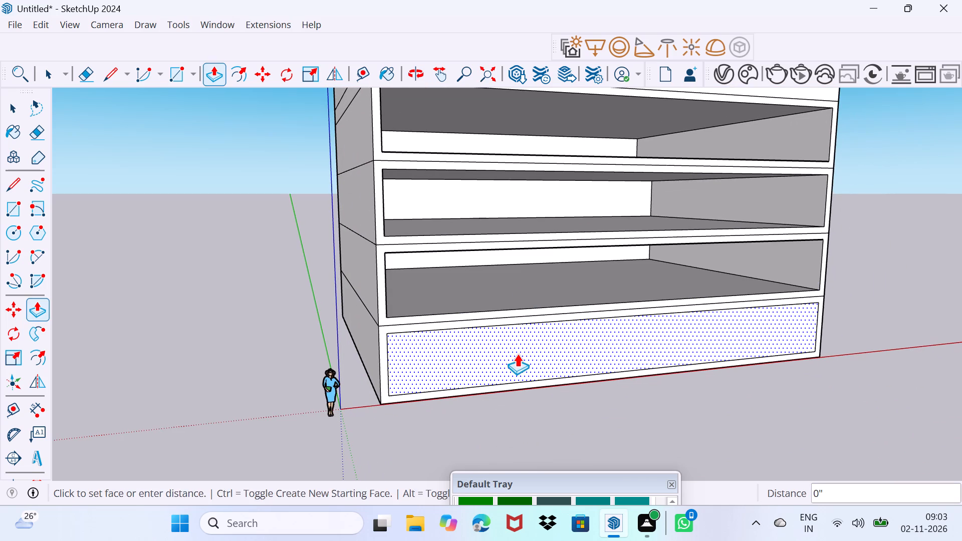
{"action": "key", "text": "space"}
Examine the four open storeys of the front facade from below, close up and at a distance.
{"action": "middle_click_drag", "start_coordinate": [517, 354], "coordinate": [497, 333]}
{"action": "scroll", "coordinate": [402, 291], "scroll_direction": "up", "scroll_amount": 2}
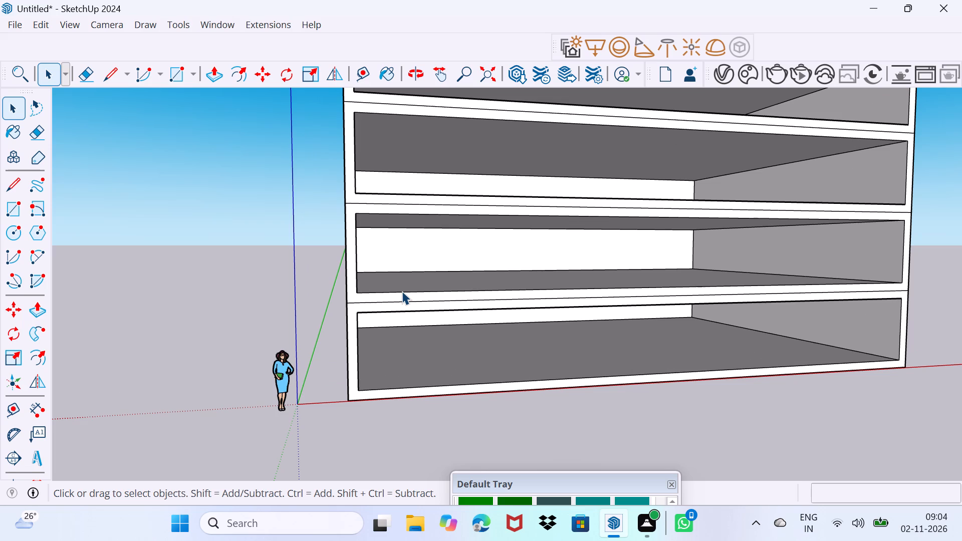
{"action": "scroll", "coordinate": [439, 245], "scroll_direction": "up", "scroll_amount": 1}
{"action": "middle_click_drag", "start_coordinate": [467, 340], "coordinate": [460, 284]}
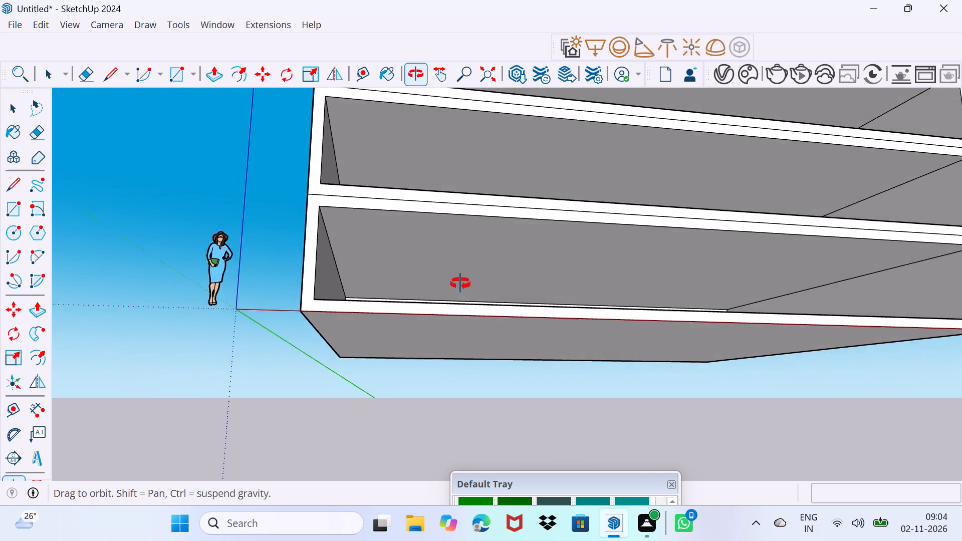
{"action": "middle_click_drag", "start_coordinate": [460, 284], "coordinate": [473, 319]}
{"action": "scroll", "coordinate": [473, 323], "scroll_direction": "down", "scroll_amount": 6}
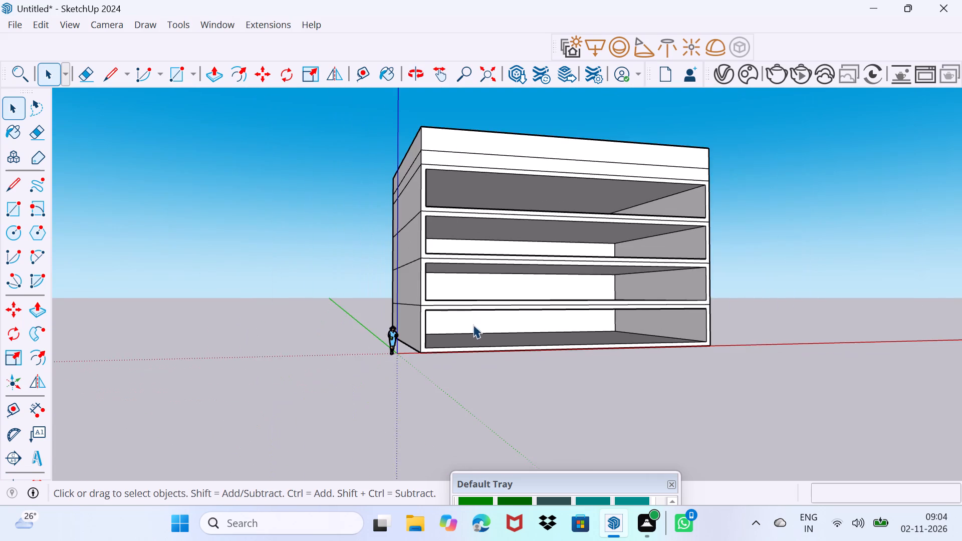
{"action": "middle_click_drag", "start_coordinate": [473, 325], "coordinate": [468, 361]}
{"action": "scroll", "coordinate": [462, 243], "scroll_direction": "up", "scroll_amount": 4}
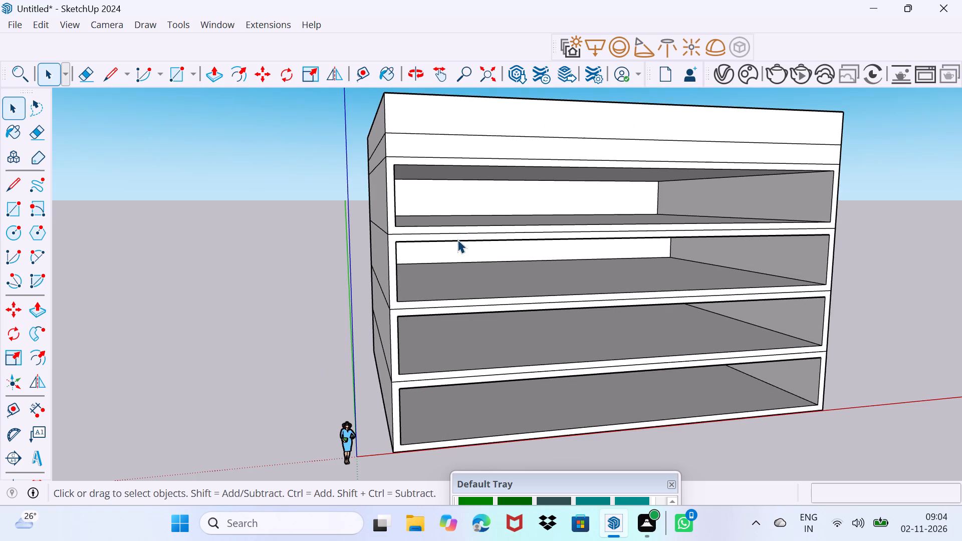
Erase the three horizontal floor lines between the four storey openings on the front facade.
{"action": "scroll", "coordinate": [457, 239], "scroll_direction": "up", "scroll_amount": 2}
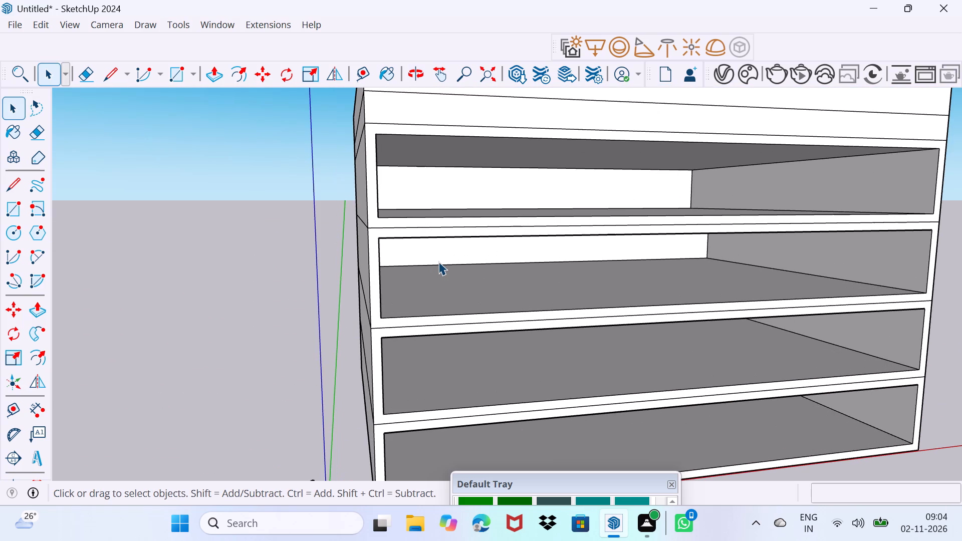
{"action": "middle_click_drag", "start_coordinate": [418, 265], "coordinate": [399, 269]}
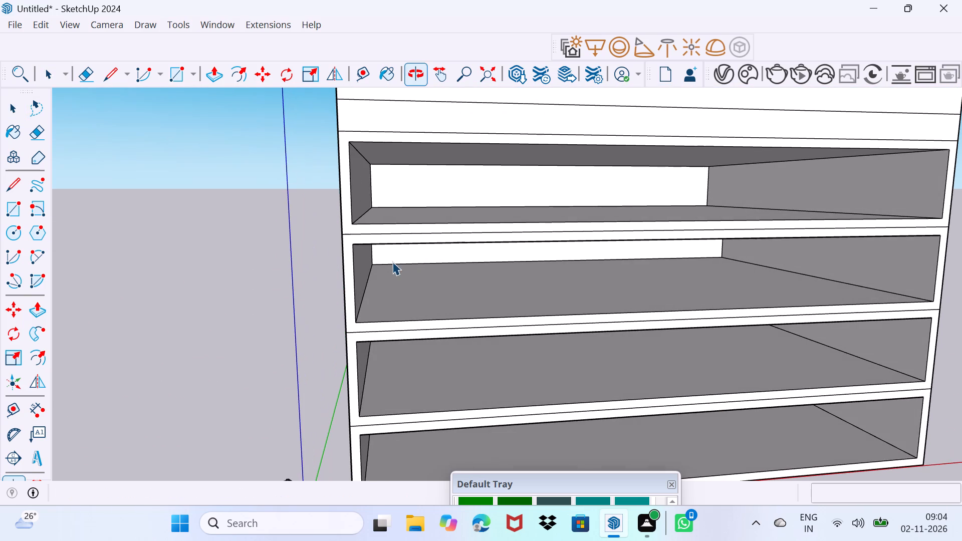
{"action": "key", "text": "e"}
{"action": "left_click_drag", "start_coordinate": [376, 229], "coordinate": [380, 239]}
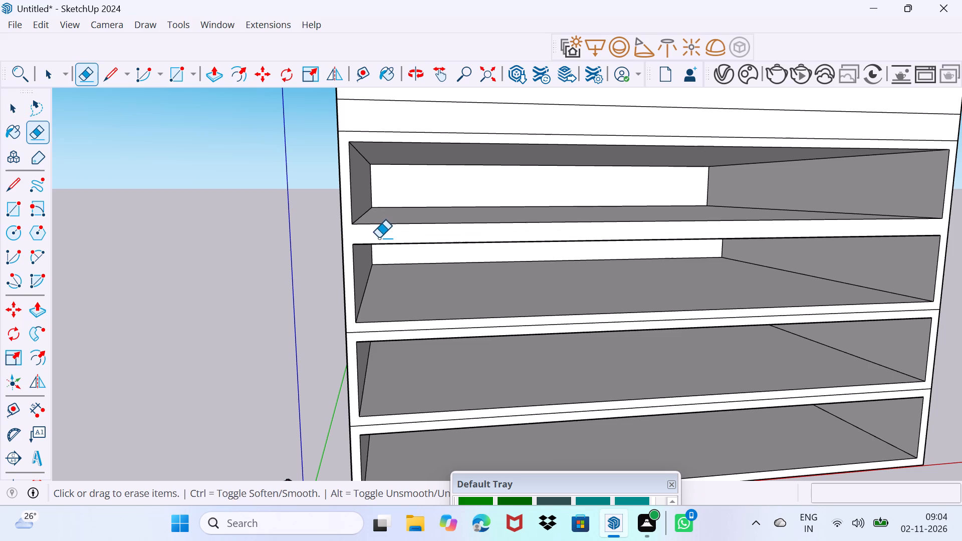
{"action": "middle_click_drag", "start_coordinate": [397, 279], "coordinate": [429, 153]}
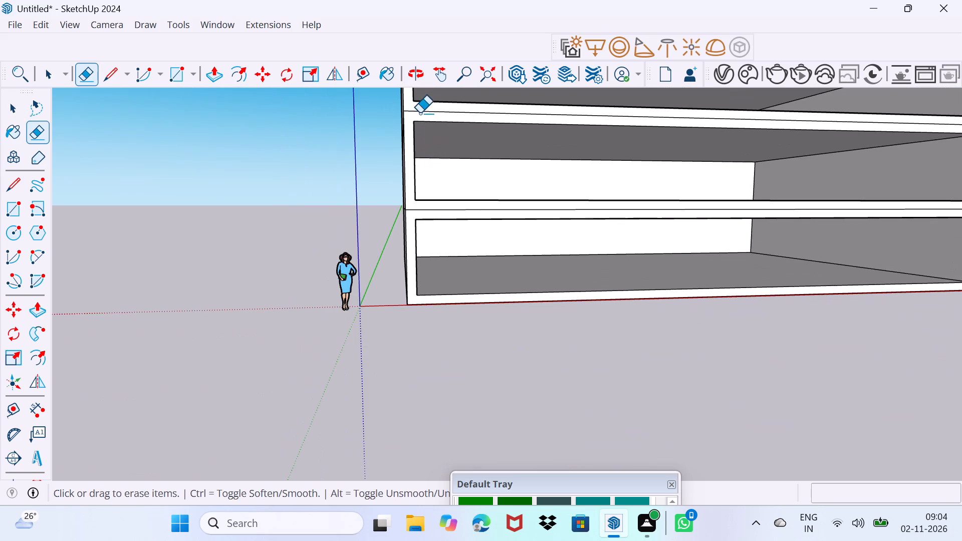
{"action": "left_click", "coordinate": [421, 109]}
{"action": "left_click", "coordinate": [422, 209]}
Push/Pull the ceiling face of the fourth storey's recess slightly downward.
{"action": "scroll", "coordinate": [425, 204], "scroll_direction": "down", "scroll_amount": 2}
{"action": "middle_click_drag", "start_coordinate": [428, 213], "coordinate": [370, 346], "text": "shift"}
{"action": "middle_click_drag", "start_coordinate": [374, 293], "coordinate": [345, 370], "text": "shift"}
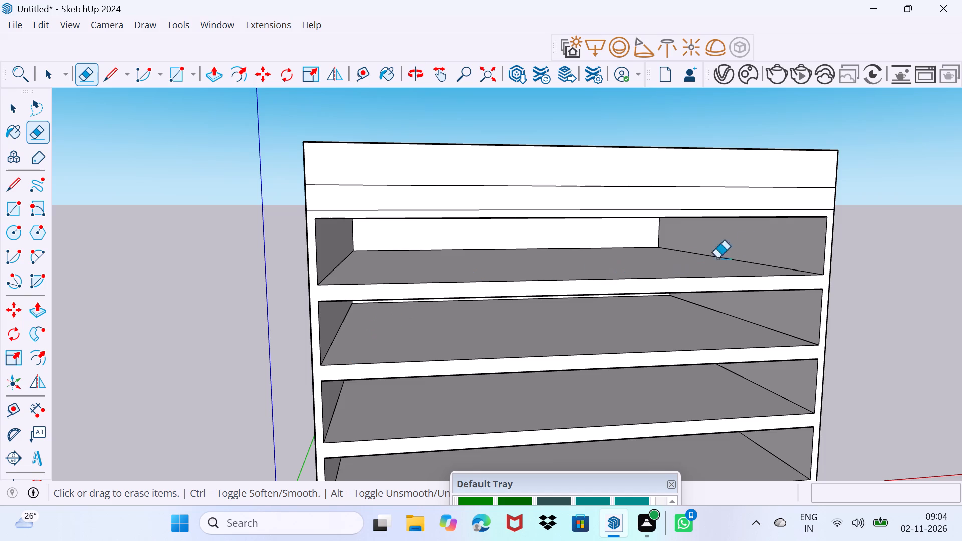
{"action": "scroll", "coordinate": [769, 237], "scroll_direction": "up", "scroll_amount": 1}
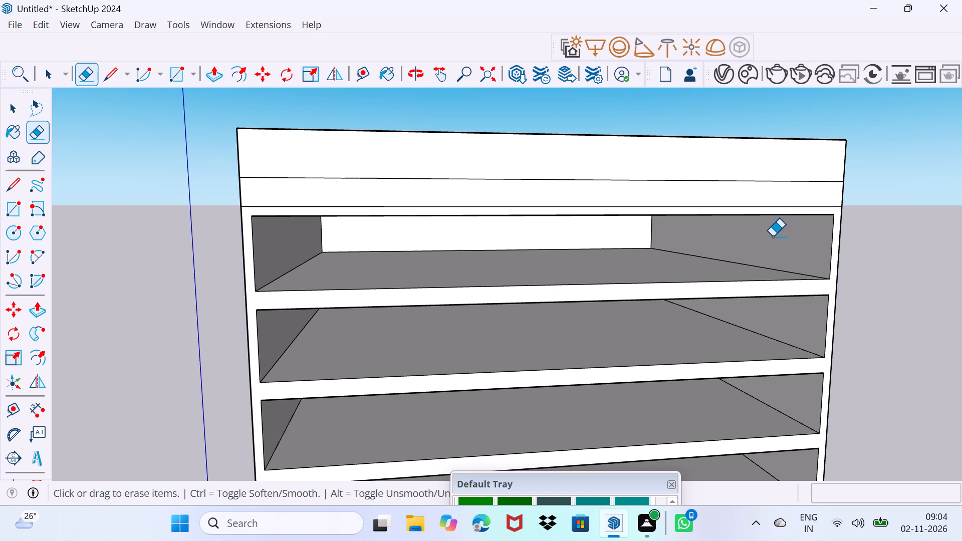
{"action": "middle_click_drag", "start_coordinate": [771, 206], "coordinate": [761, 214]}
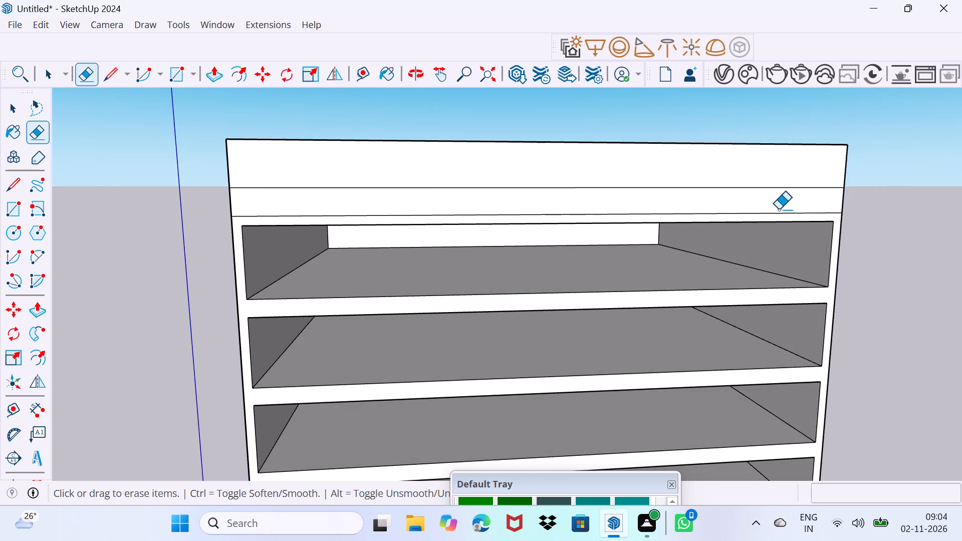
{"action": "scroll", "coordinate": [779, 209], "scroll_direction": "up", "scroll_amount": 1}
{"action": "middle_click_drag", "start_coordinate": [790, 257], "coordinate": [789, 213]}
{"action": "key", "text": "space"}
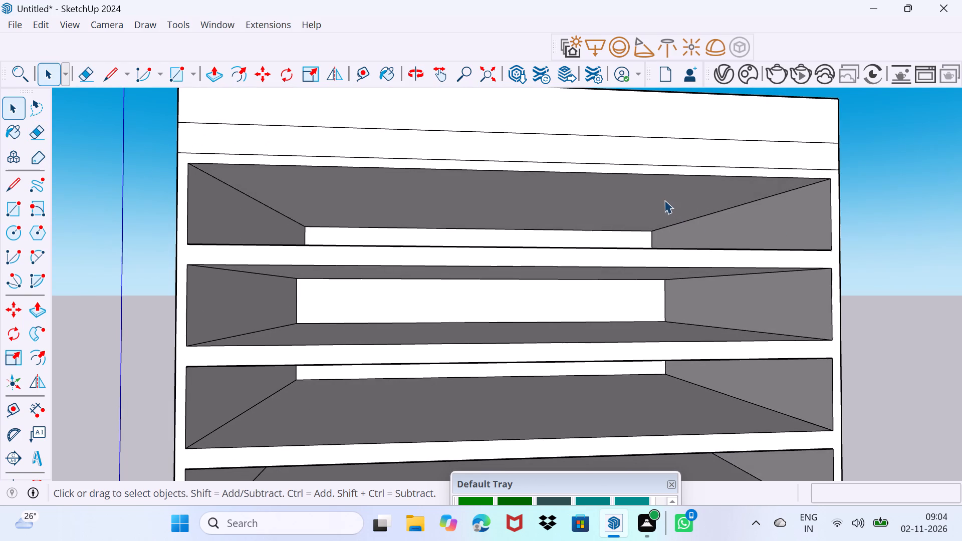
{"action": "left_click", "coordinate": [663, 196]}
{"action": "key", "text": "p"}
{"action": "left_click", "coordinate": [663, 194]}
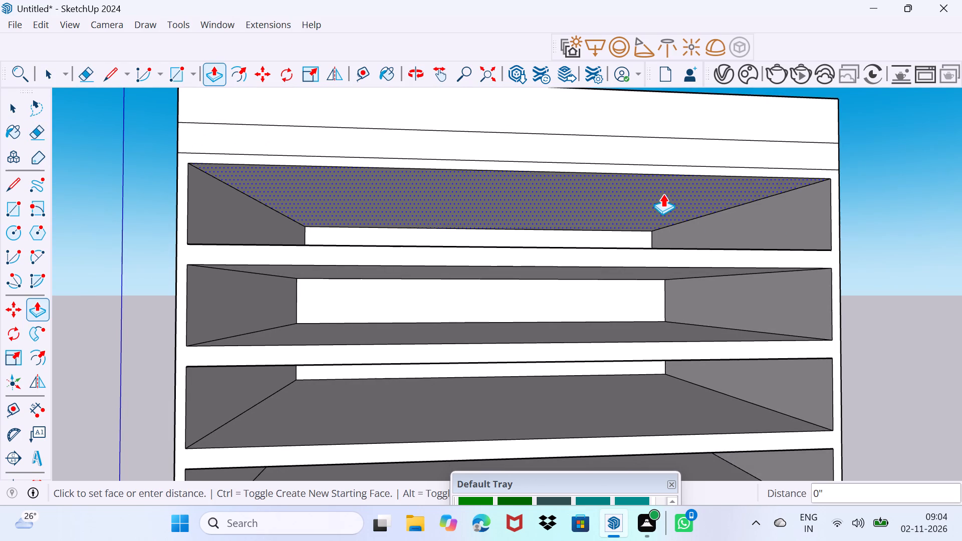
{"action": "left_click", "coordinate": [664, 197]}
{"action": "key", "text": "space"}
{"action": "left_click_drag", "start_coordinate": [656, 212], "coordinate": [696, 182]}
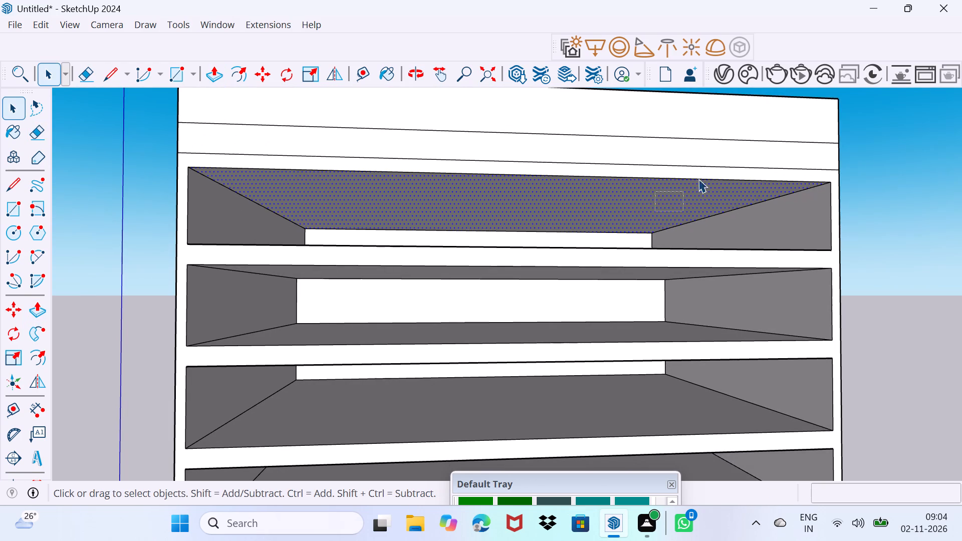
Copy the lowest floor line on the block's side face downward by about 1' 11".
{"action": "middle_click_drag", "start_coordinate": [627, 179], "coordinate": [420, 173]}
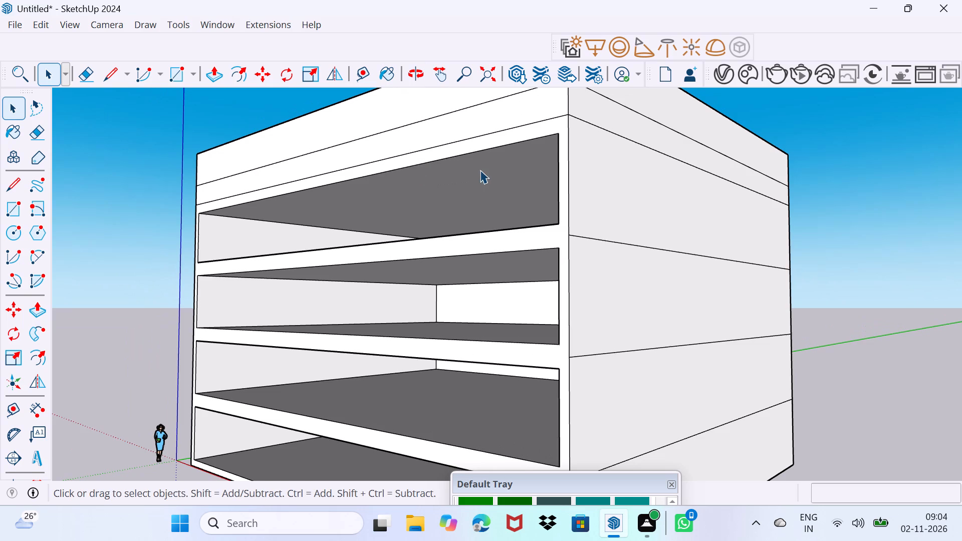
{"action": "scroll", "coordinate": [480, 170], "scroll_direction": "down", "scroll_amount": 2}
{"action": "middle_click_drag", "start_coordinate": [503, 182], "coordinate": [483, 175]}
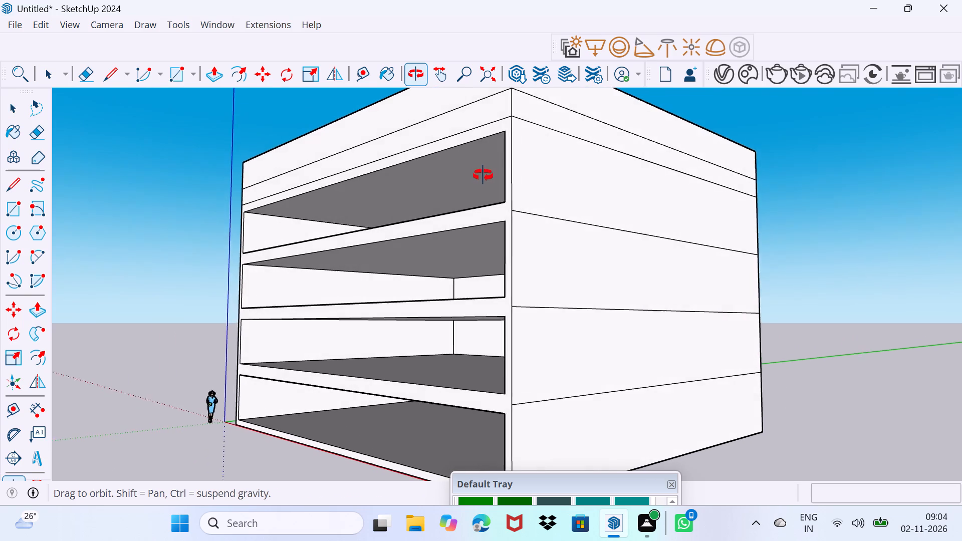
{"action": "middle_click_drag", "start_coordinate": [483, 175], "coordinate": [487, 163]}
{"action": "scroll", "coordinate": [533, 379], "scroll_direction": "up", "scroll_amount": 2}
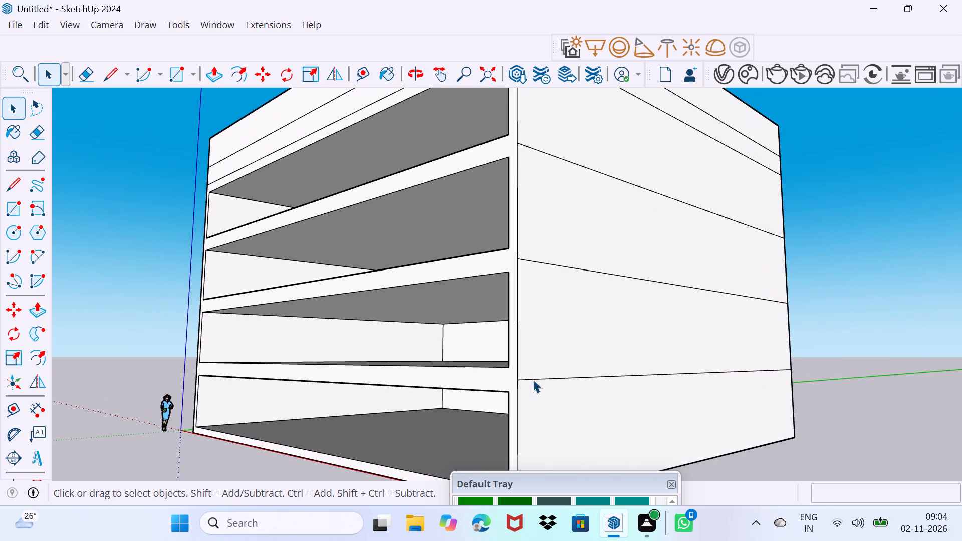
{"action": "left_click", "coordinate": [533, 380]}
{"action": "key", "text": "m"}
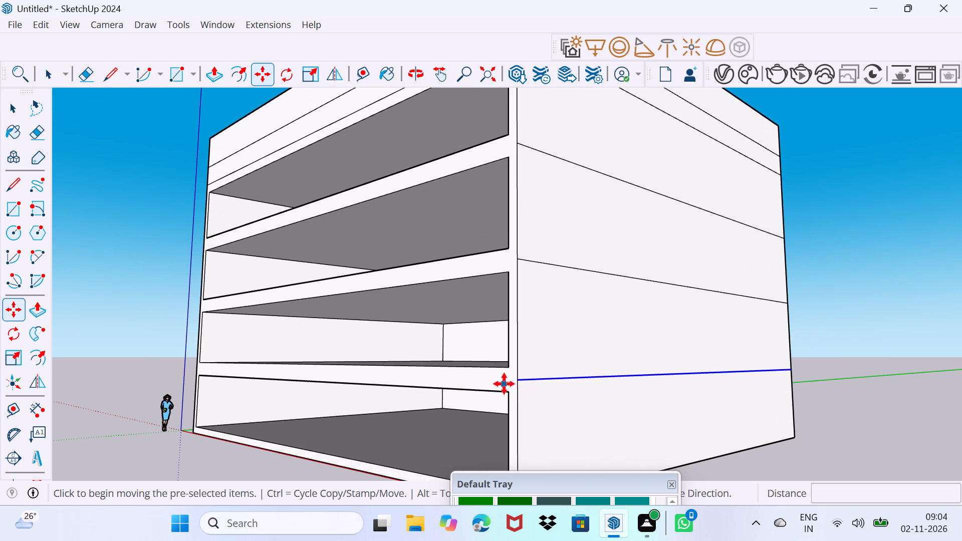
{"action": "left_click", "coordinate": [525, 383]}
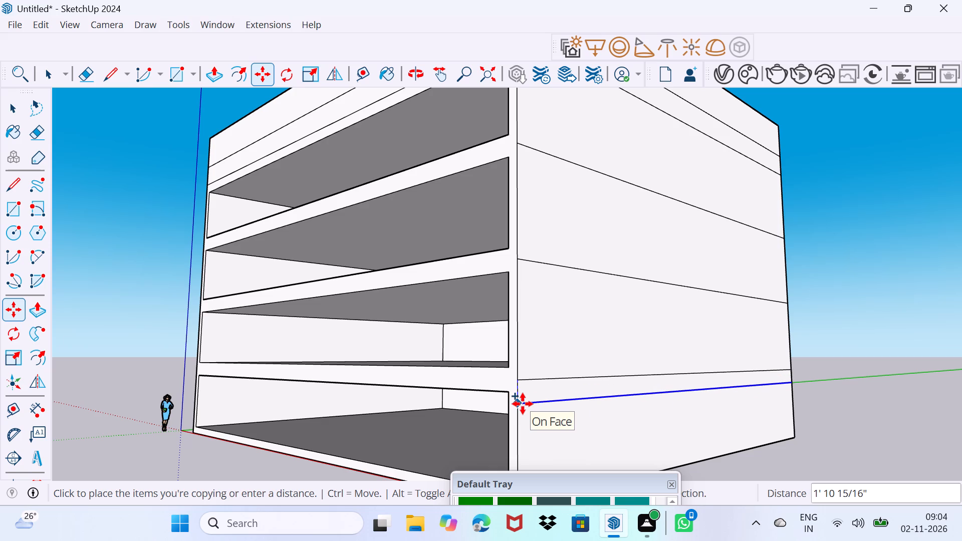
{"action": "left_click", "coordinate": [523, 404]}
{"action": "key", "text": "space"}
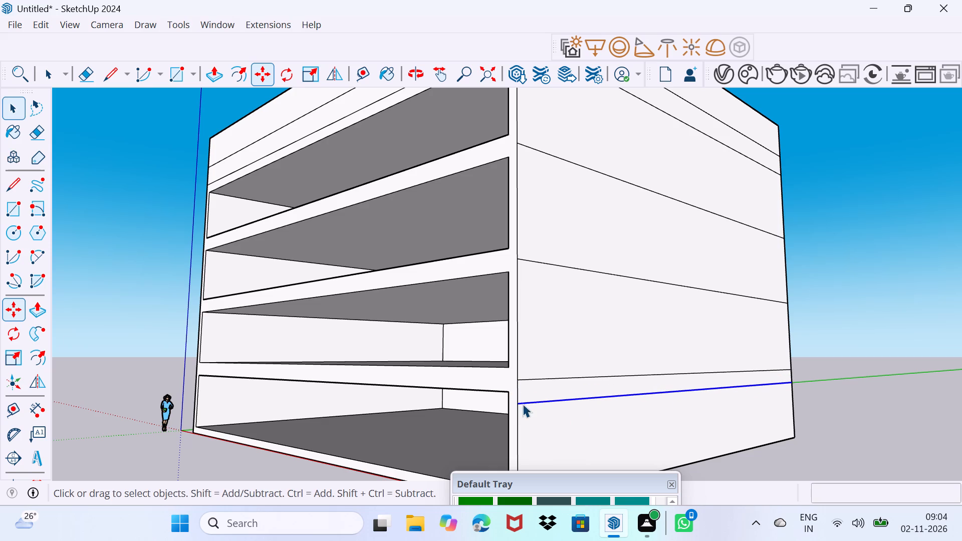
{"action": "left_click_drag", "start_coordinate": [552, 316], "coordinate": [643, 247]}
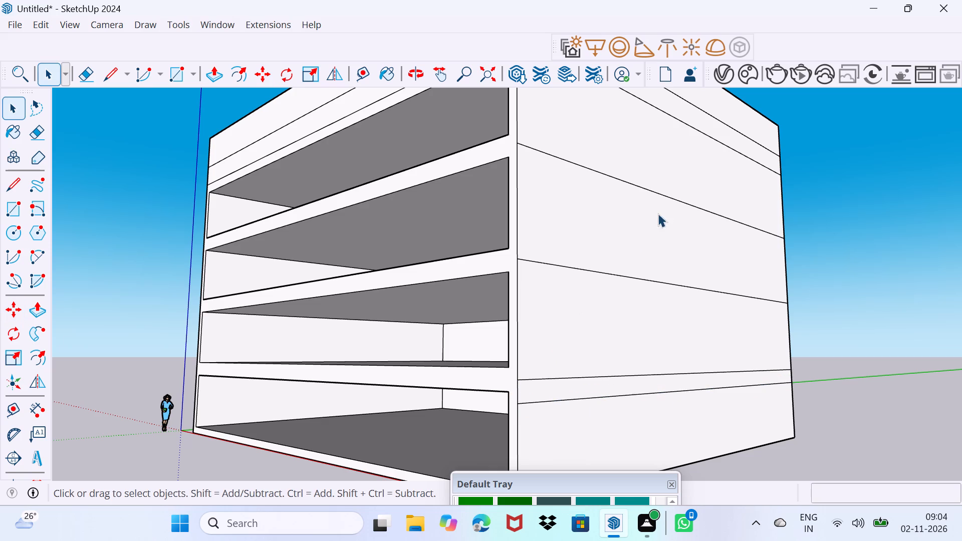
Erase the four upper horizontal lines on the side face, keeping the lowest floor line and its copy.
{"action": "middle_click_drag", "start_coordinate": [626, 214], "coordinate": [608, 324]}
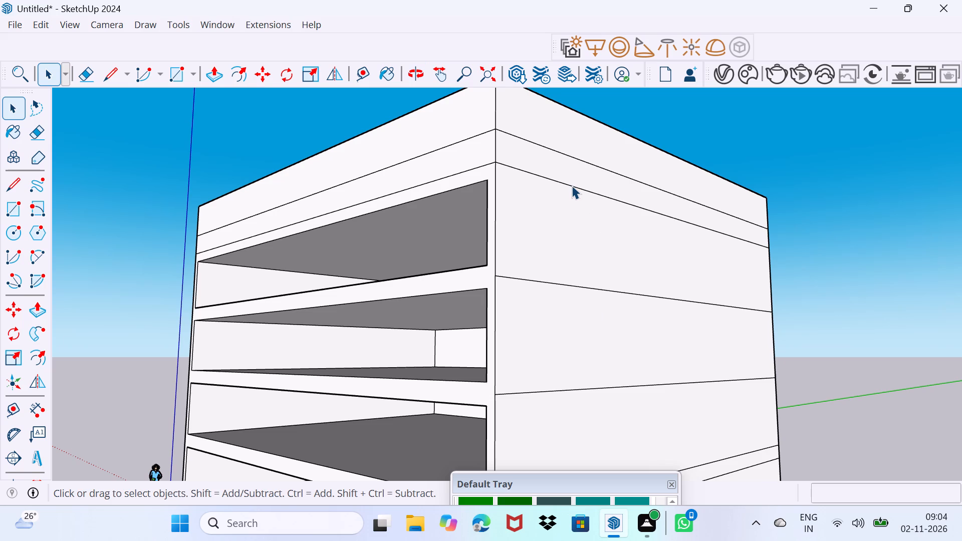
{"action": "key", "text": "e"}
{"action": "left_click_drag", "start_coordinate": [592, 163], "coordinate": [595, 394]}
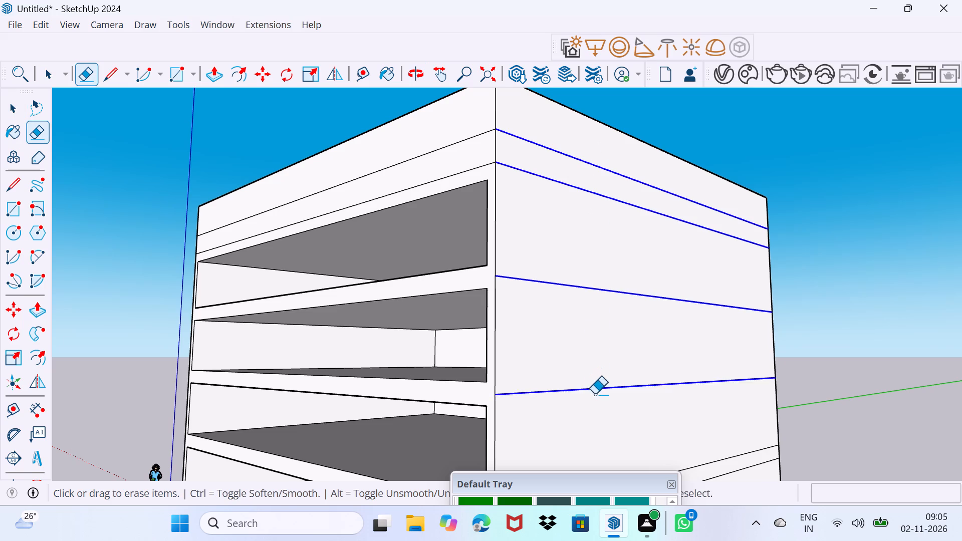
{"action": "left_click_drag", "start_coordinate": [595, 394], "coordinate": [595, 398]}
{"action": "scroll", "coordinate": [579, 382], "scroll_direction": "down", "scroll_amount": 5}
{"action": "key", "text": "space"}
Copy the side face's front vertical edge above the floor line 60' to the far corner, dividing the span into 20 equal spaces.
{"action": "scroll", "coordinate": [573, 377], "scroll_direction": "down", "scroll_amount": 3}
{"action": "middle_click_drag", "start_coordinate": [566, 380], "coordinate": [534, 386]}
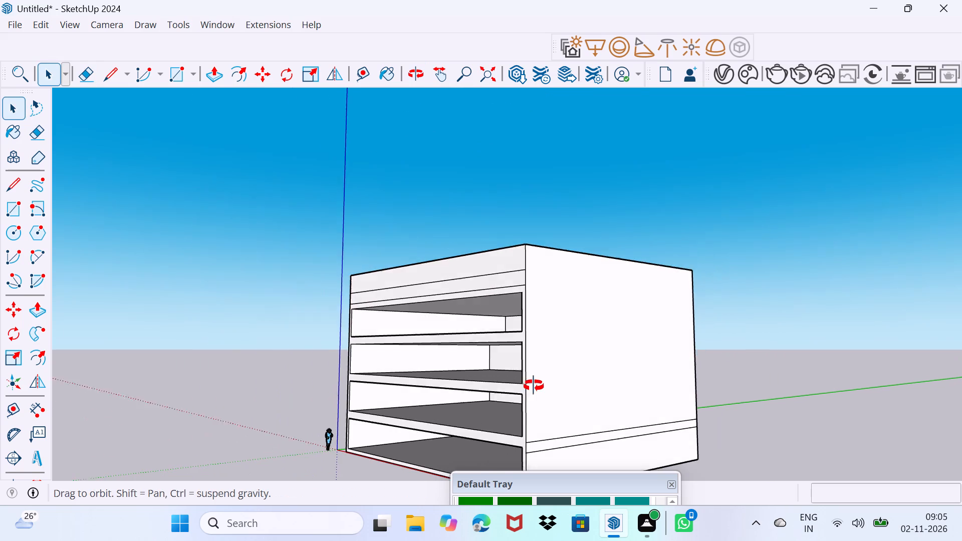
{"action": "middle_click_drag", "start_coordinate": [534, 386], "coordinate": [498, 310]}
{"action": "scroll", "coordinate": [481, 335], "scroll_direction": "up", "scroll_amount": 2}
{"action": "middle_click_drag", "start_coordinate": [478, 342], "coordinate": [469, 356]}
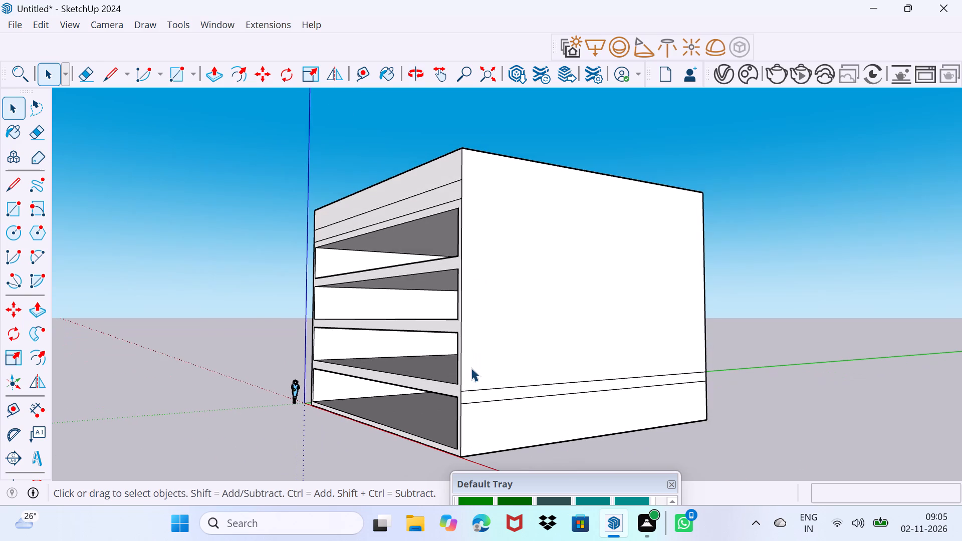
{"action": "left_click", "coordinate": [460, 376]}
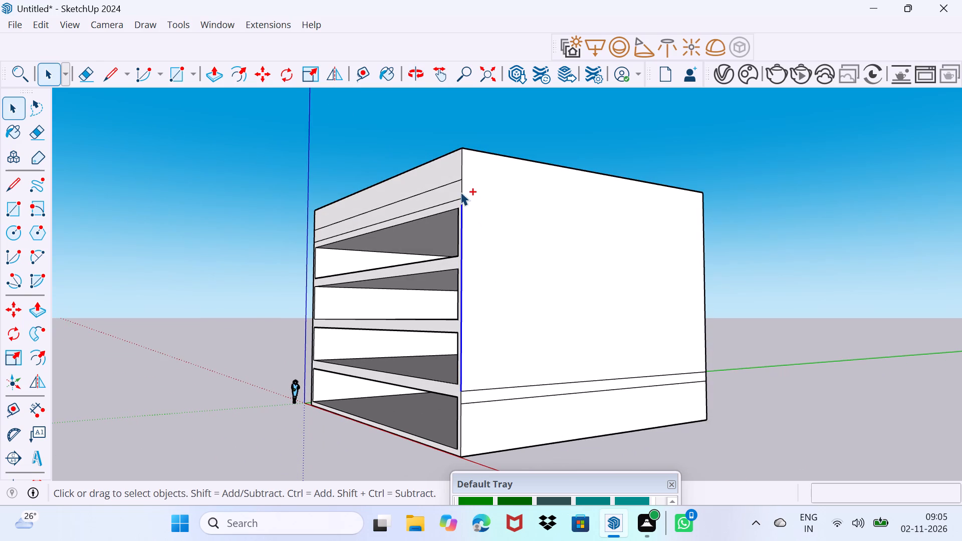
{"action": "left_click", "coordinate": [460, 192], "text": "ctrl"}
{"action": "left_click", "coordinate": [462, 163], "text": "ctrl"}
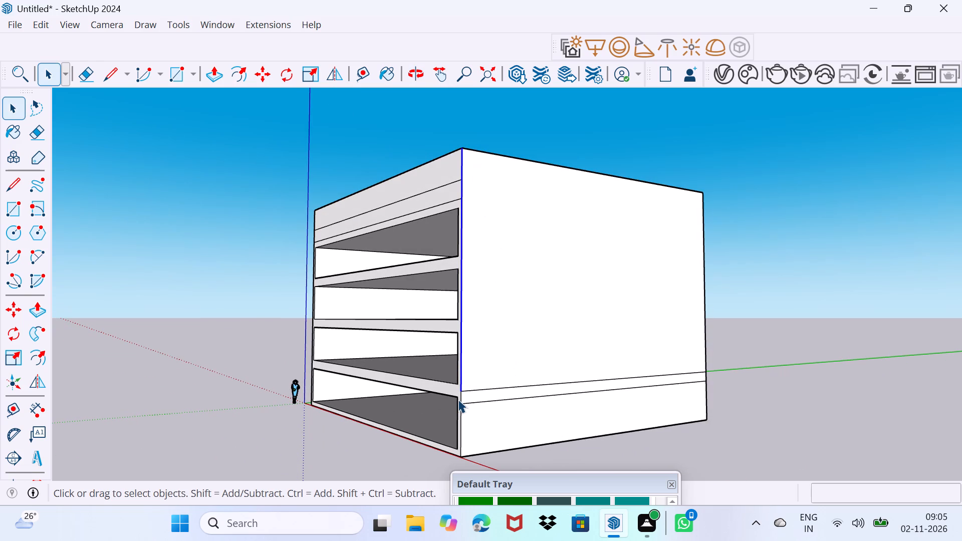
{"action": "key", "text": "m"}
{"action": "left_click", "coordinate": [461, 388]}
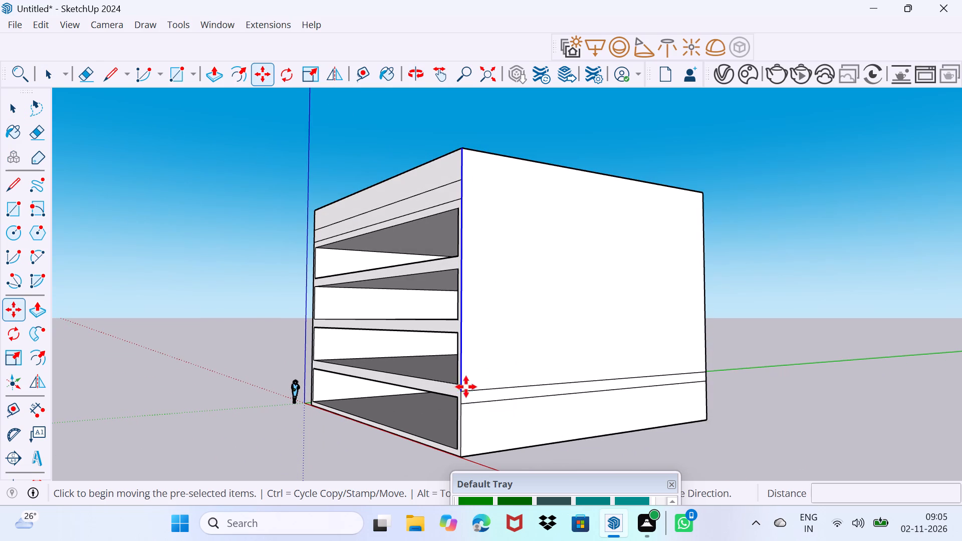
{"action": "left_click", "coordinate": [709, 373]}
{"action": "key", "text": "slash"}
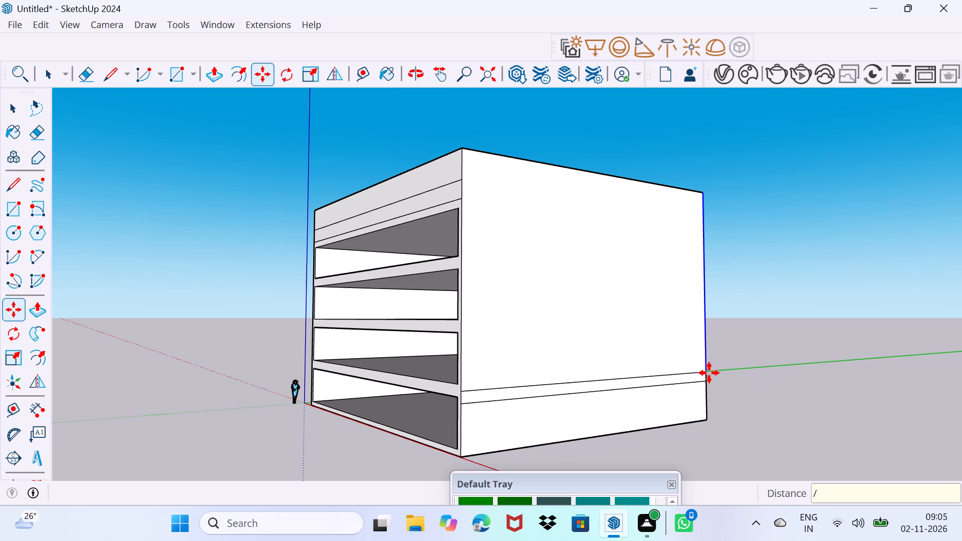
{"action": "type", "text": "20"}
{"action": "key", "text": "Return"}
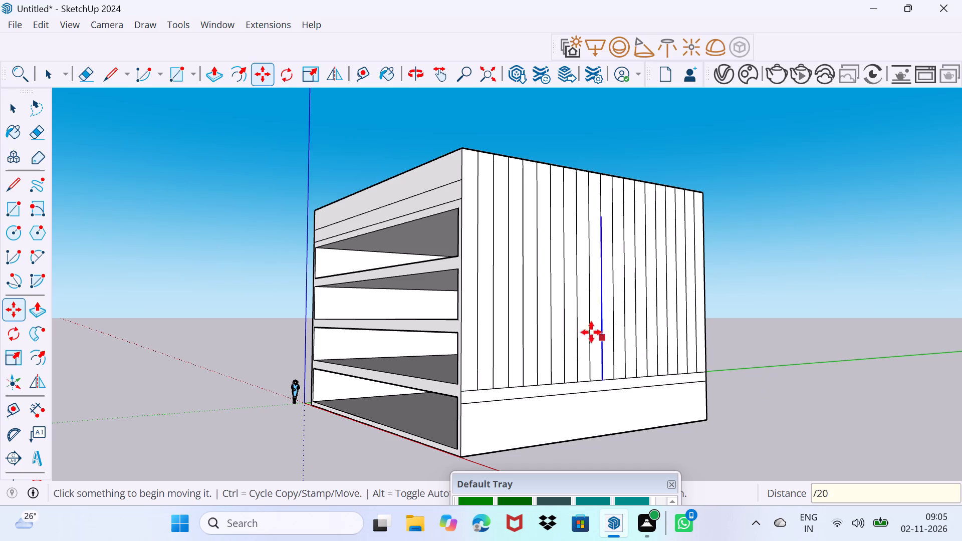
Undo the copy that divided the side face into 20 equal spaces.
{"action": "middle_click_drag", "start_coordinate": [584, 322], "coordinate": [566, 347]}
{"action": "key", "text": "ctrl+z"}
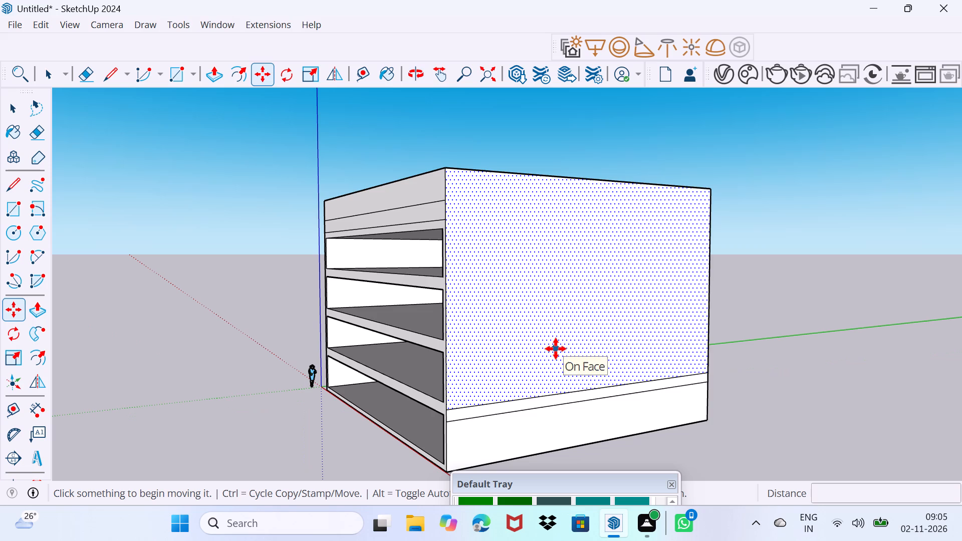
Copy the side face's front vertical edge above the floor line to the far corner, dividing the span into 15 equal spaces.
{"action": "key", "text": "space"}
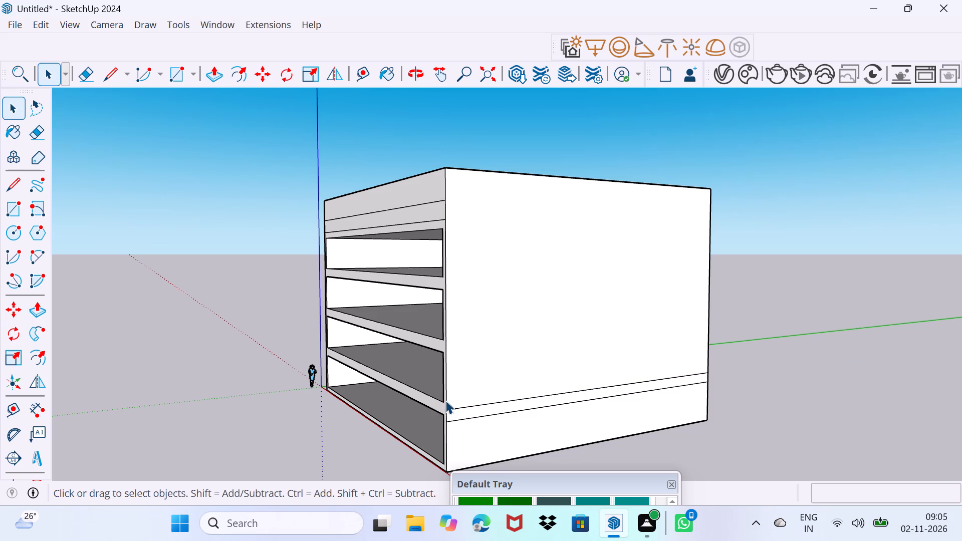
{"action": "left_click", "coordinate": [445, 400]}
{"action": "left_click", "coordinate": [443, 209], "text": "ctrl"}
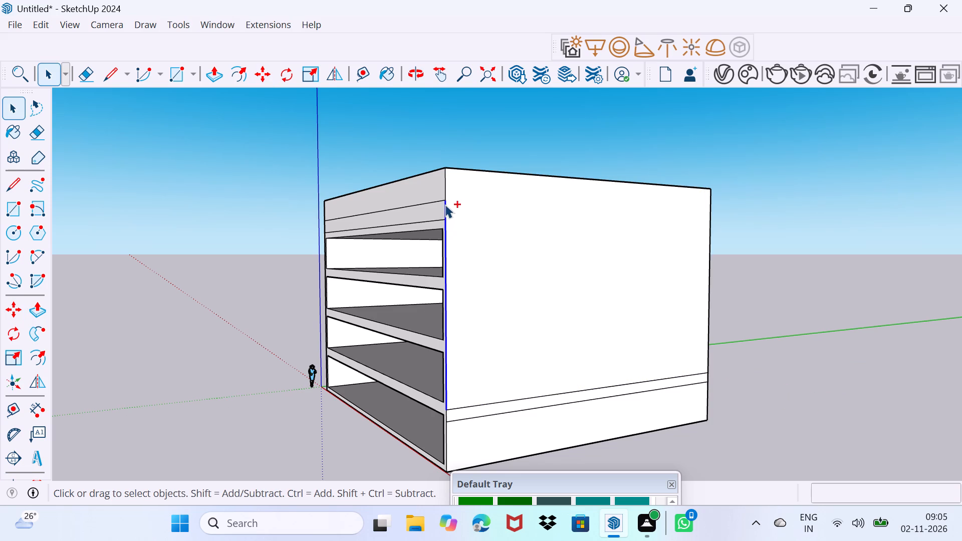
{"action": "left_click", "coordinate": [445, 191], "text": "ctrl"}
{"action": "key", "text": "m"}
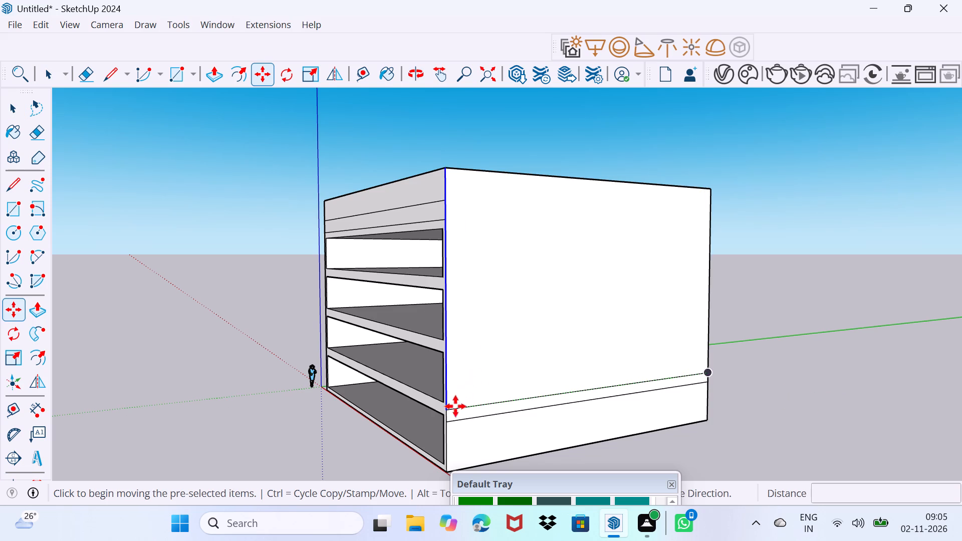
{"action": "left_click", "coordinate": [450, 411]}
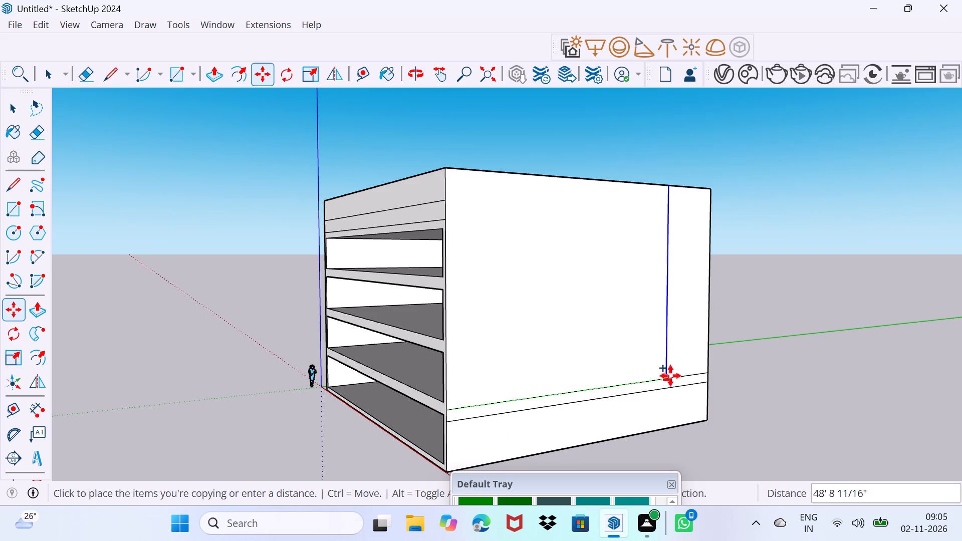
{"action": "left_click", "coordinate": [702, 371]}
{"action": "key", "text": "slash"}
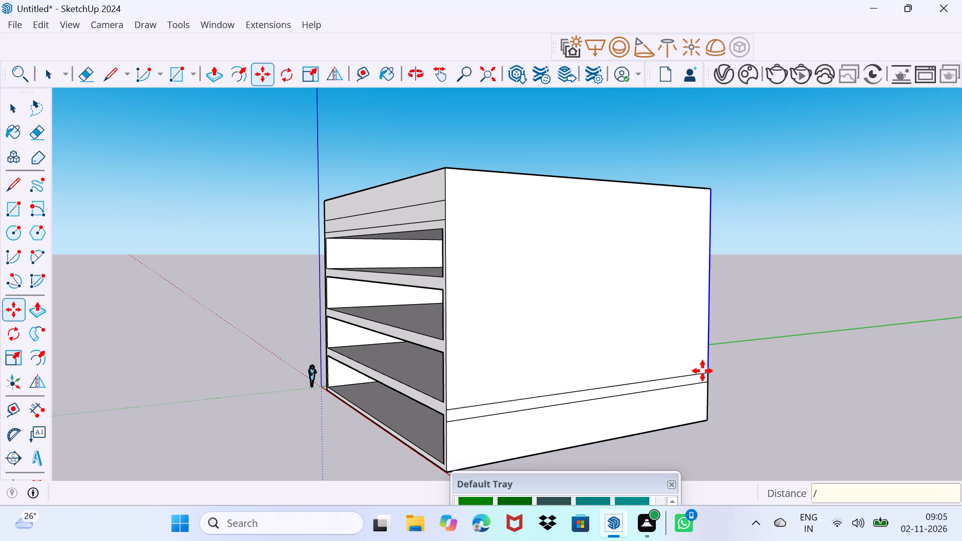
{"action": "key", "text": "1"}
{"action": "key", "text": "5"}
{"action": "key", "text": "Return"}
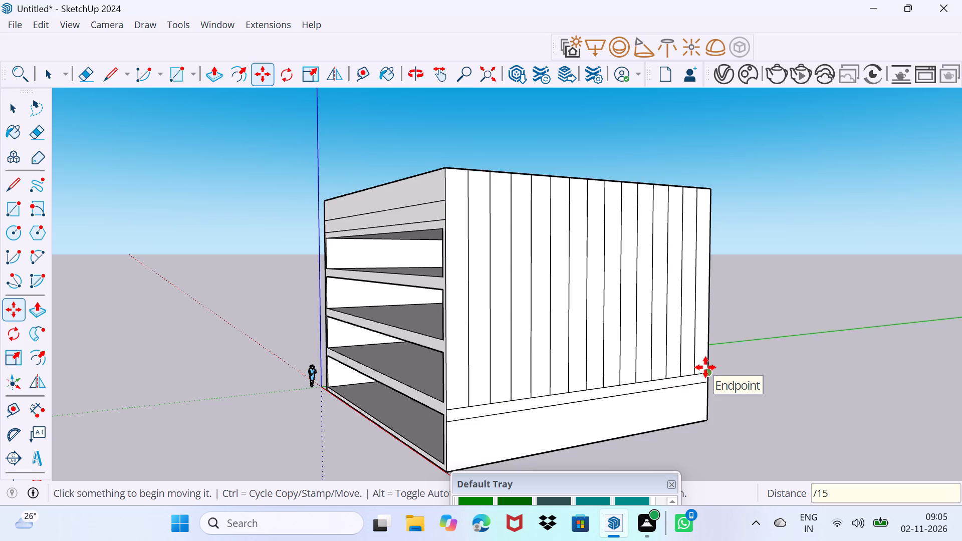
Change the side face's division to 10 equal spaces.
{"action": "key", "text": "BackSpace"}
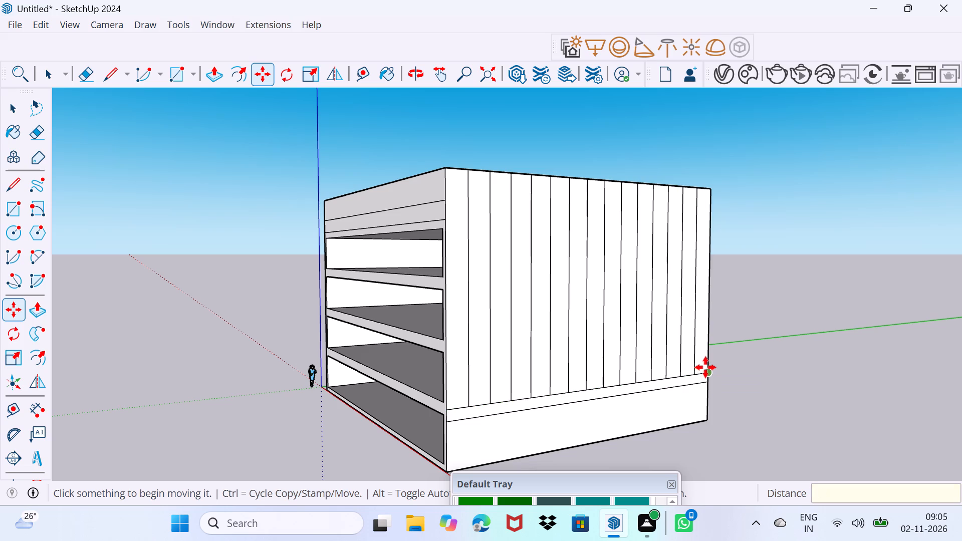
{"action": "type", "text": "/10"}
{"action": "key", "text": "Return"}
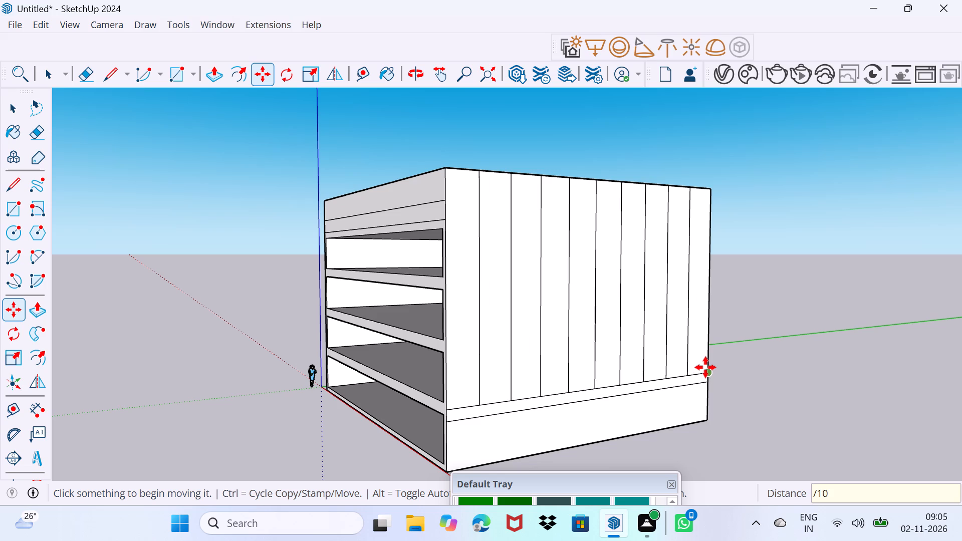
Copy all segments of the side face's top edge down 5' to meet the front face's upper band line.
{"action": "key", "text": "space"}
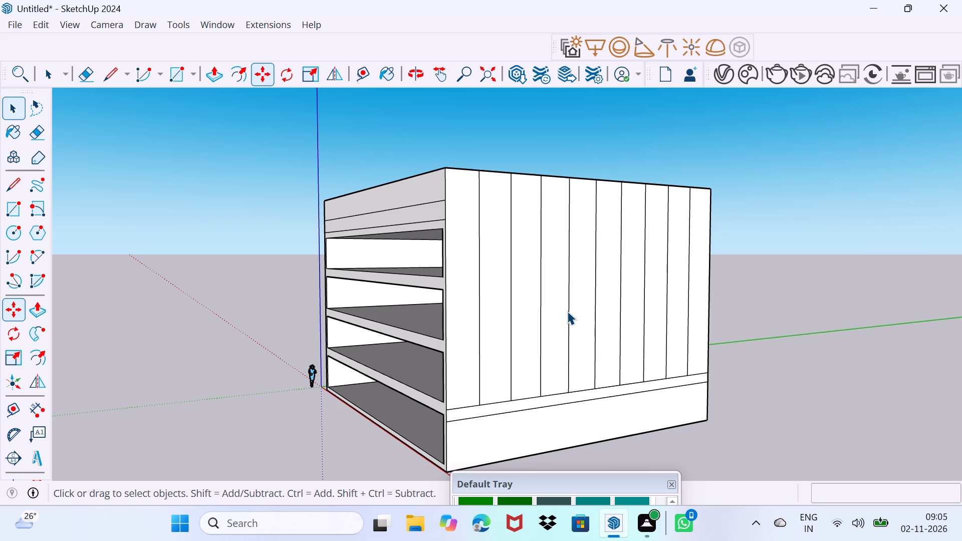
{"action": "left_click", "coordinate": [460, 169]}
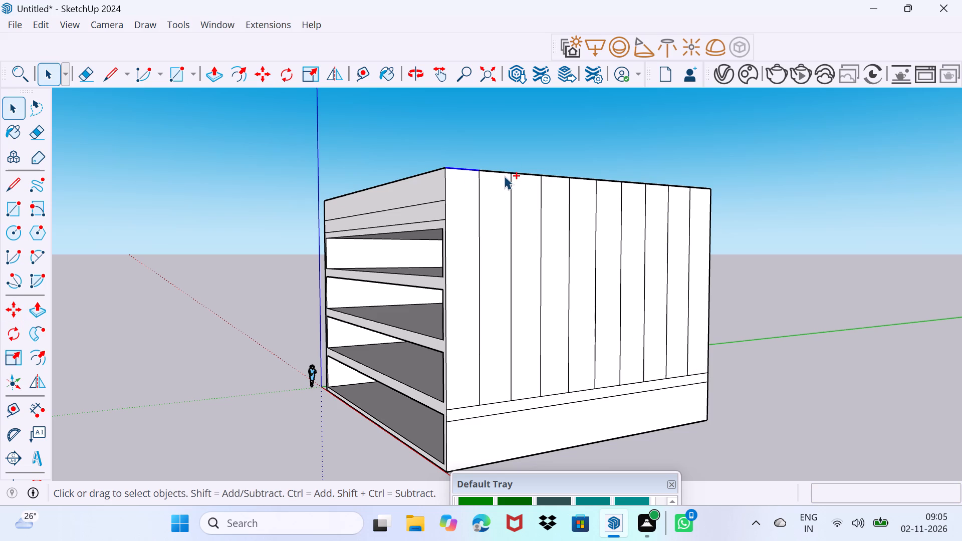
{"action": "left_click", "coordinate": [504, 173], "text": "ctrl"}
{"action": "left_click", "coordinate": [530, 172], "text": "ctrl"}
{"action": "left_click", "coordinate": [528, 174], "text": "ctrl"}
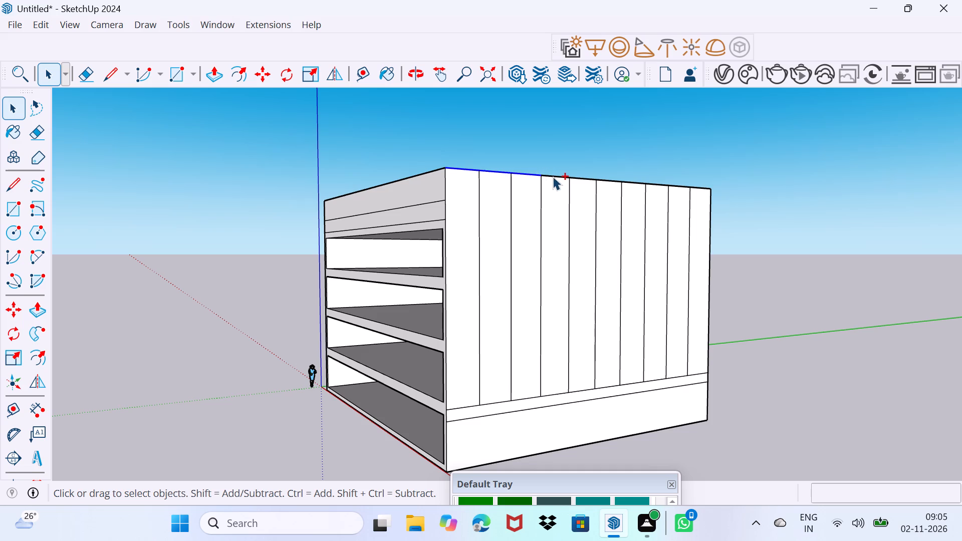
{"action": "left_click", "coordinate": [553, 175], "text": "ctrl"}
{"action": "left_click", "coordinate": [583, 178], "text": "ctrl"}
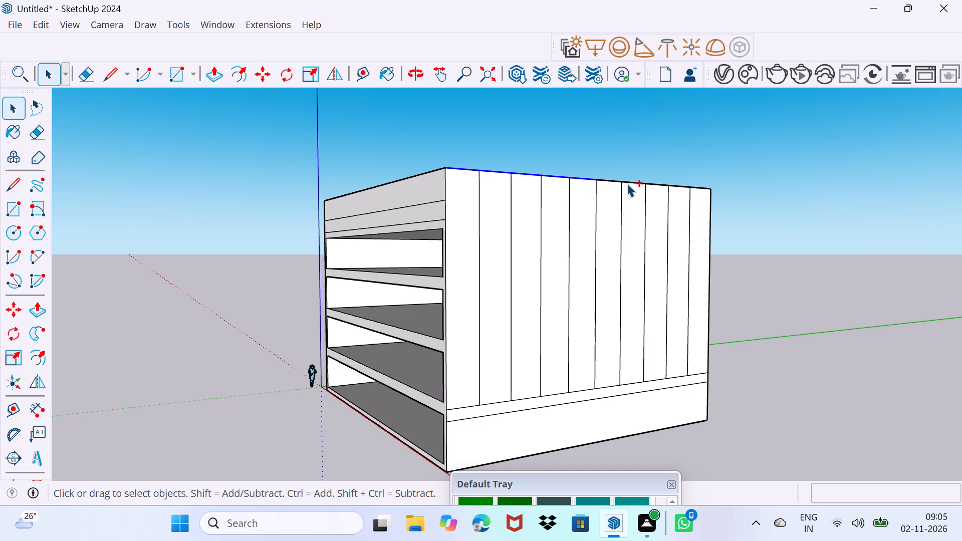
{"action": "left_click", "coordinate": [608, 181], "text": "ctrl"}
{"action": "left_click", "coordinate": [631, 183], "text": "ctrl"}
{"action": "left_click", "coordinate": [653, 183], "text": "ctrl"}
{"action": "left_click", "coordinate": [675, 184], "text": "ctrl"}
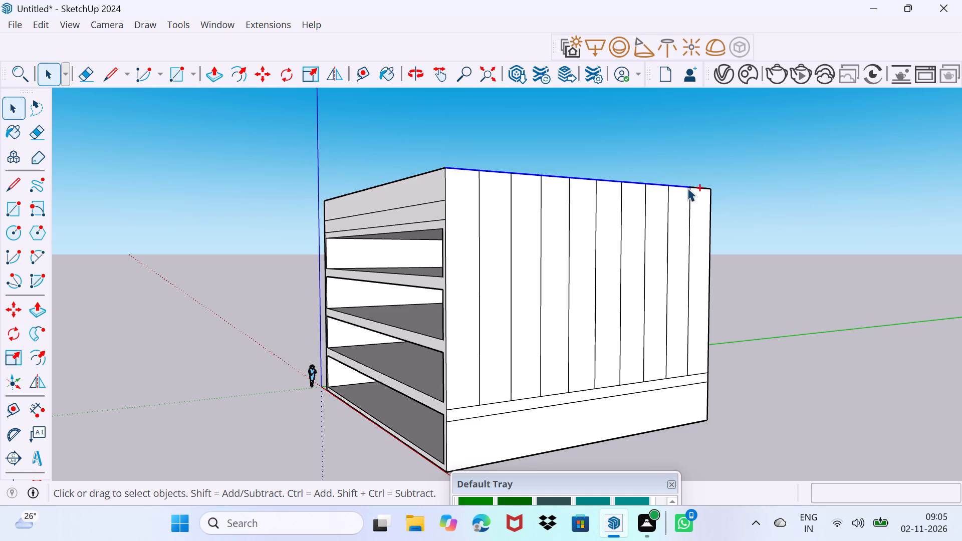
{"action": "left_click", "coordinate": [696, 186], "text": "ctrl"}
{"action": "key", "text": "m"}
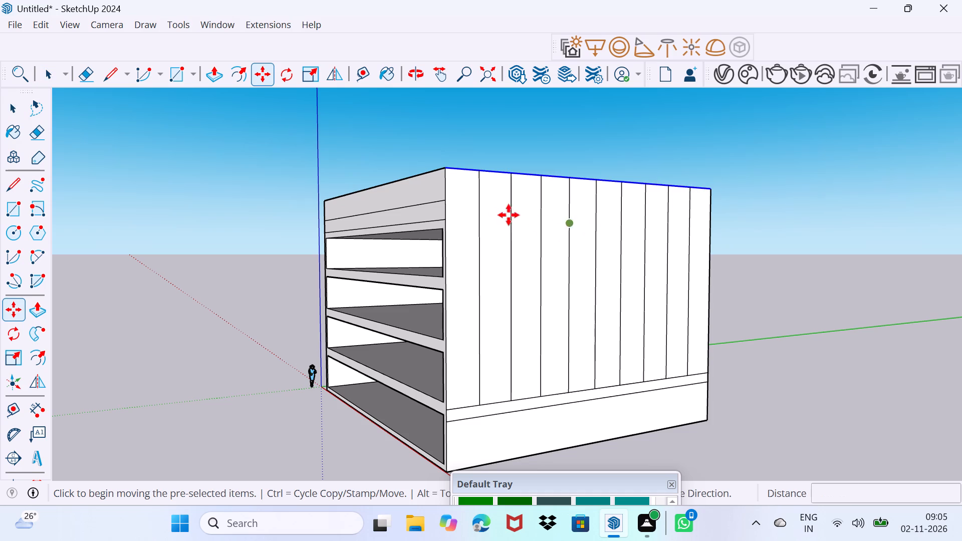
{"action": "left_click", "coordinate": [446, 168]}
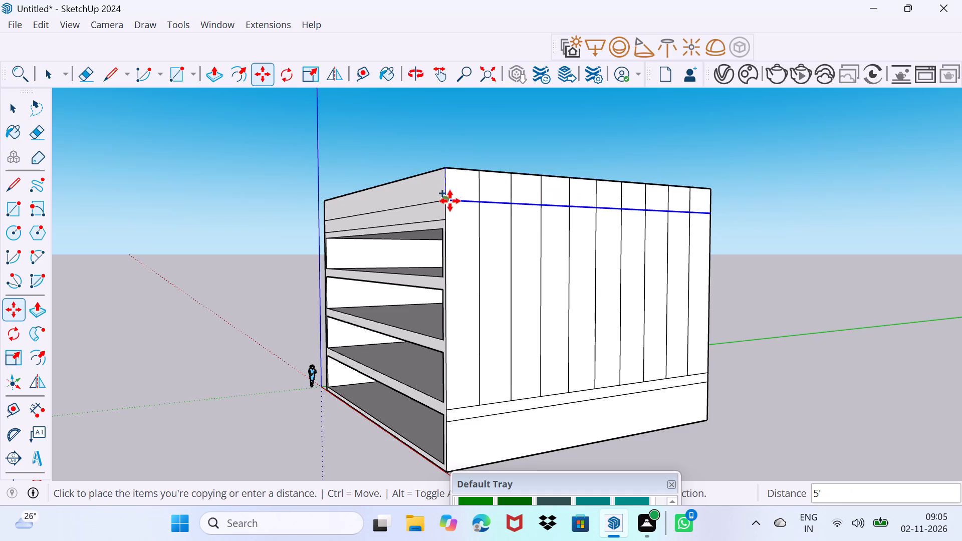
{"action": "left_click", "coordinate": [448, 205]}
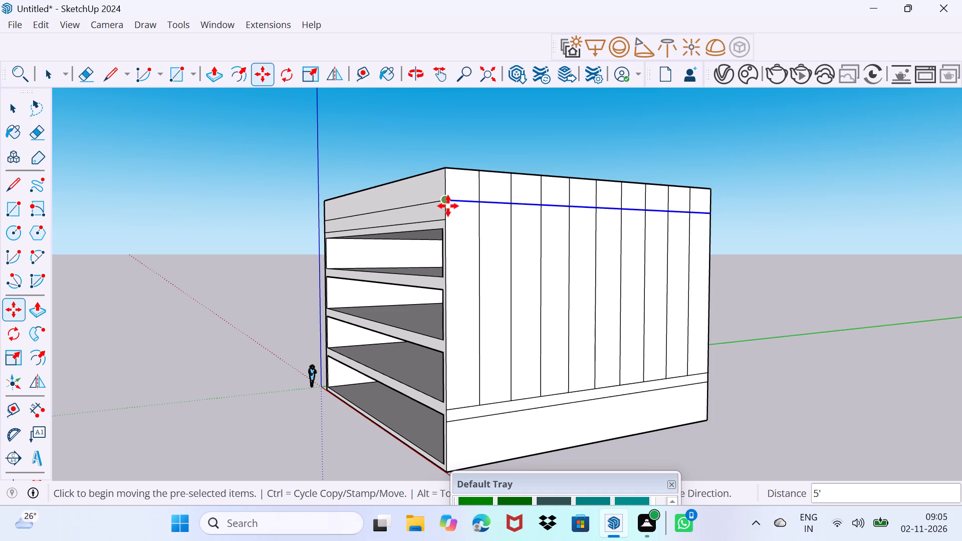
Copy the side face's horizontal line down to the front's second band line, and again 1' 4 11/16" lower, level with the top opening.
{"action": "left_click", "coordinate": [447, 204]}
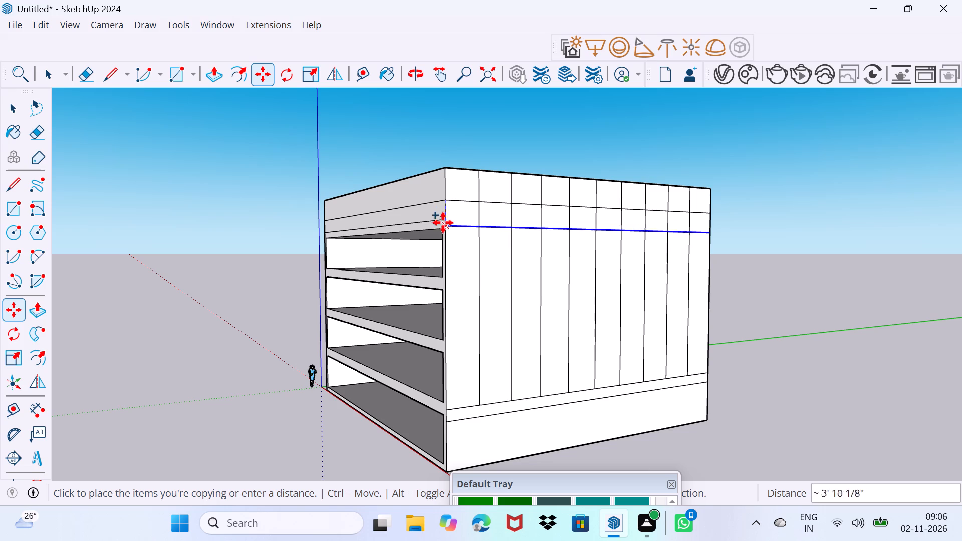
{"action": "left_click", "coordinate": [444, 221]}
{"action": "left_click", "coordinate": [443, 217]}
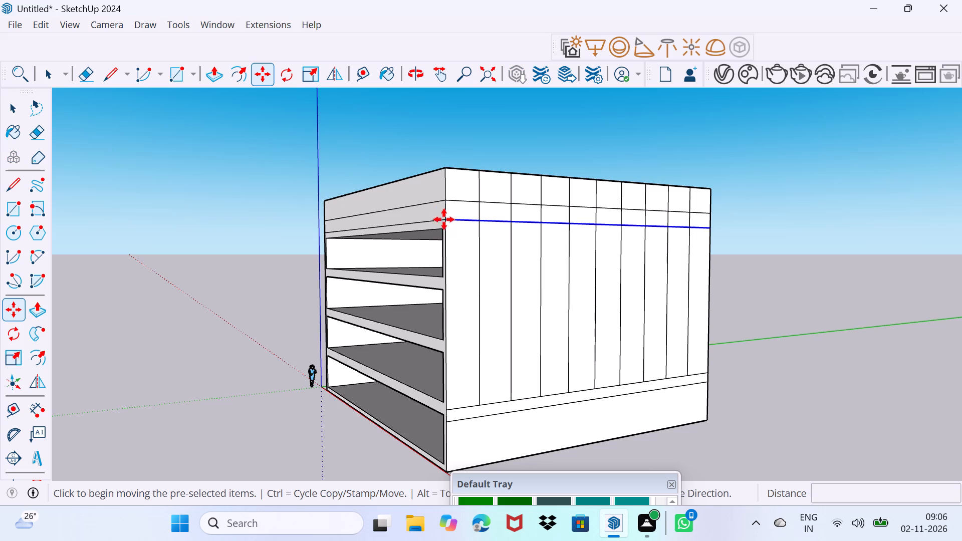
{"action": "scroll", "coordinate": [444, 235], "scroll_direction": "up", "scroll_amount": 7}
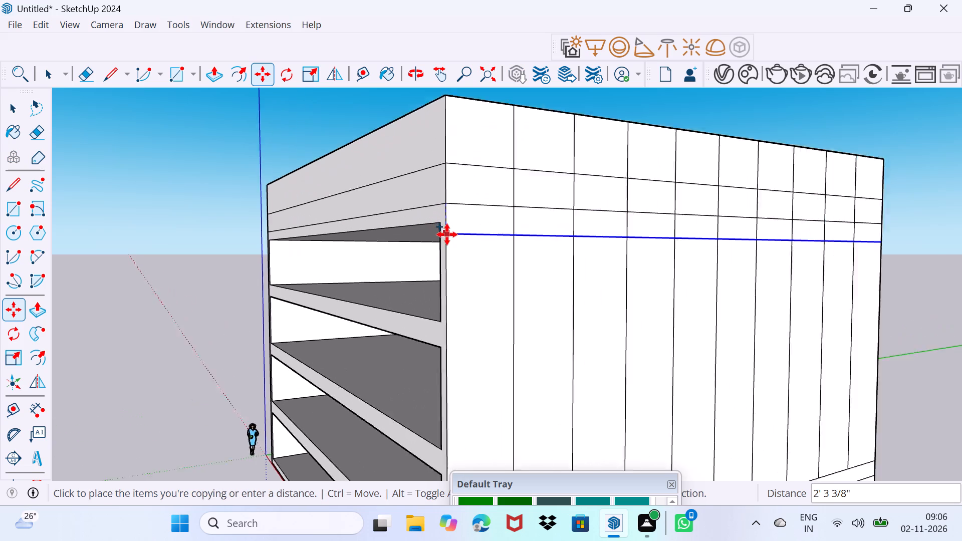
{"action": "scroll", "coordinate": [447, 234], "scroll_direction": "up", "scroll_amount": 6}
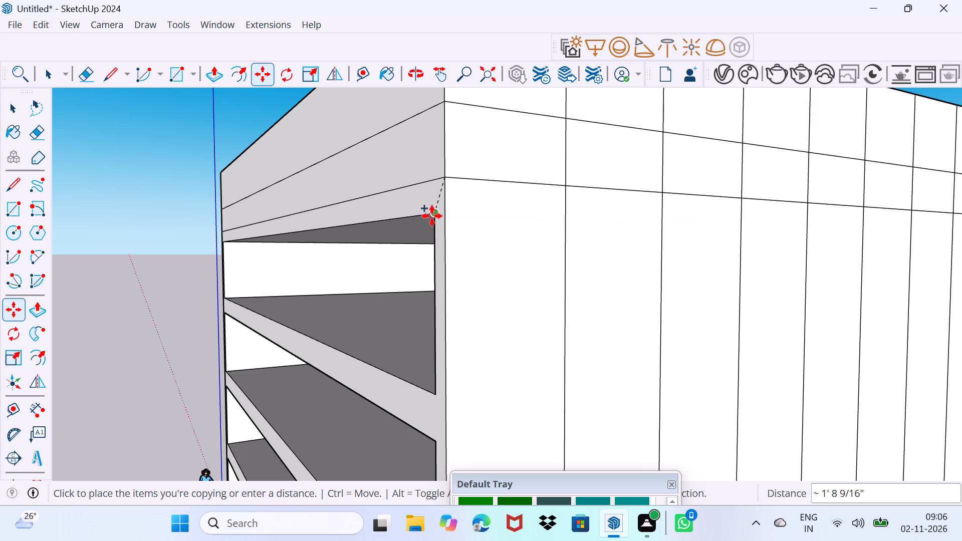
{"action": "left_click", "coordinate": [450, 219]}
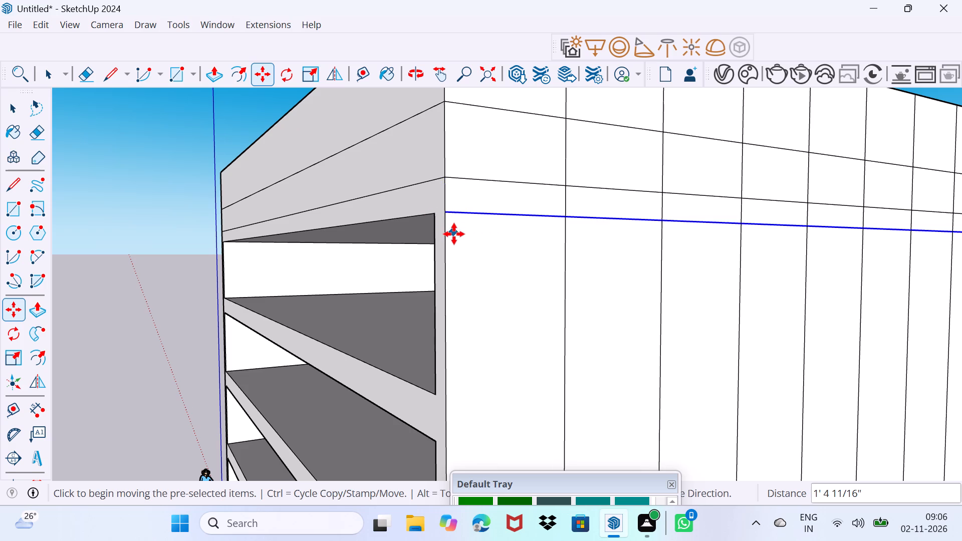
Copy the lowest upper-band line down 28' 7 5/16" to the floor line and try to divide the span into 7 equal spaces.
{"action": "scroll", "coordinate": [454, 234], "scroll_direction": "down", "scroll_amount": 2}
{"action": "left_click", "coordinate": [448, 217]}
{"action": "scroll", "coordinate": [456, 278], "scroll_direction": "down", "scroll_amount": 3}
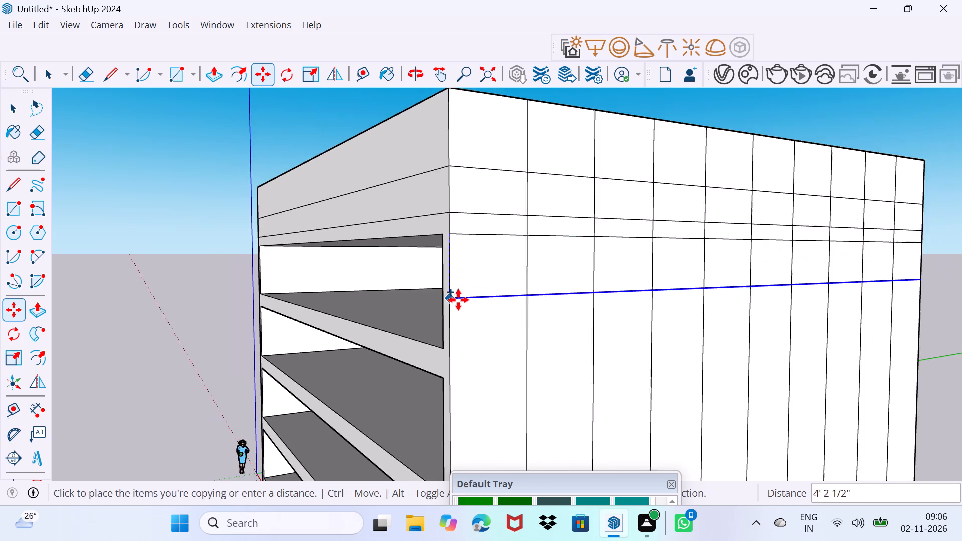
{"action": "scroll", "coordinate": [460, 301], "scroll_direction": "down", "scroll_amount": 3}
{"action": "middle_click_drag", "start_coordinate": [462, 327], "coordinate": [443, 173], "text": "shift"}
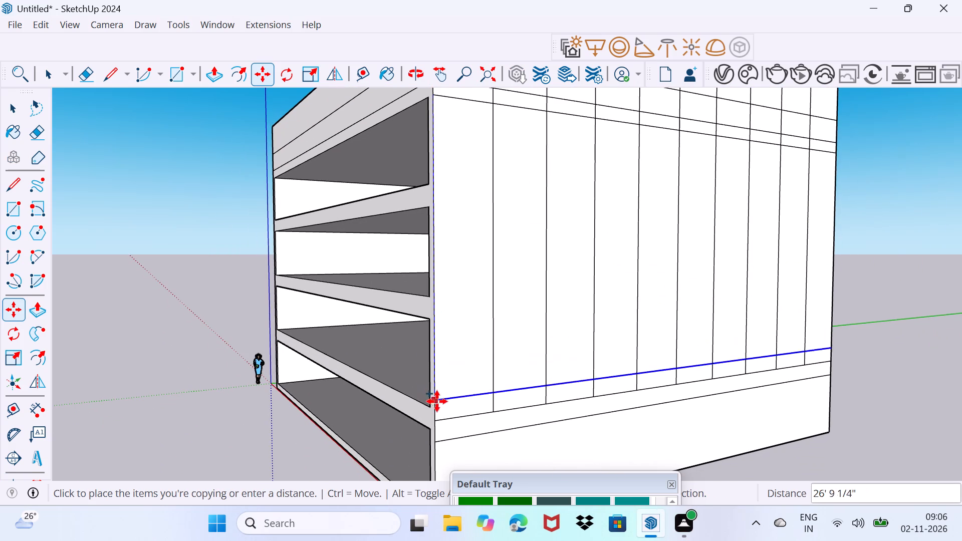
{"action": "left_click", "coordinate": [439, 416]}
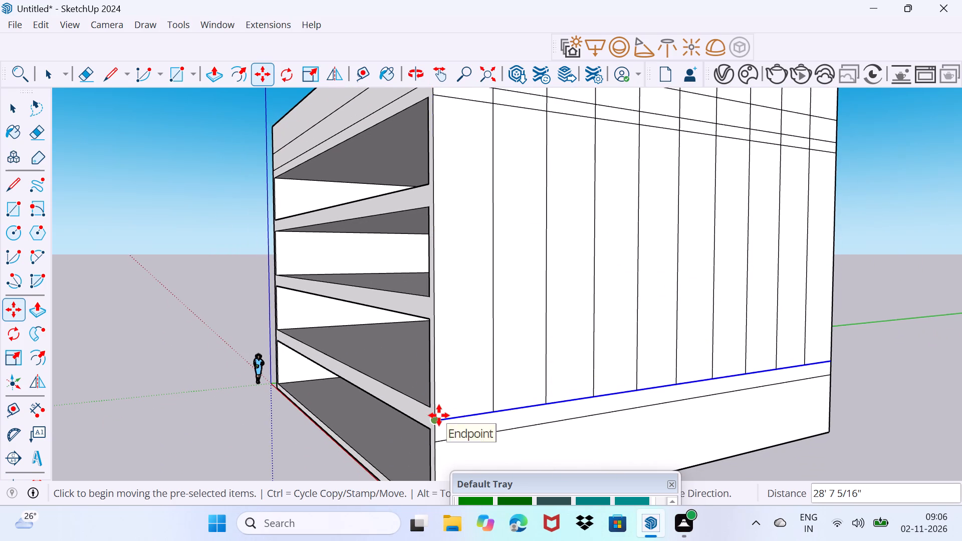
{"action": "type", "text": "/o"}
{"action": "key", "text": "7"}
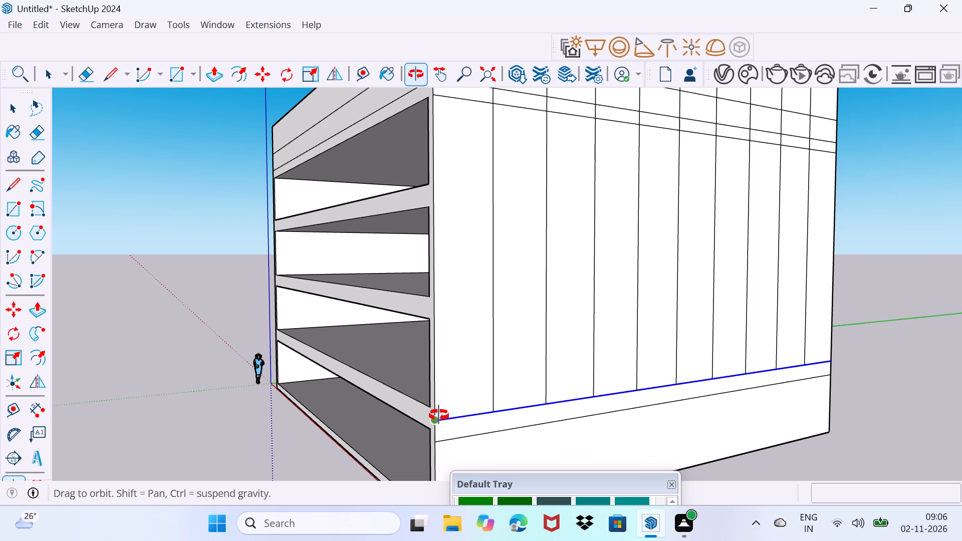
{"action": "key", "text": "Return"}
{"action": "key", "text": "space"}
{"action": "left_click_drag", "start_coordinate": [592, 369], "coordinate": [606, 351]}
Copy all segments of the side face's lowest upper-band line down 28' 7 5/16" to the floor line, dividing the span into 7 equal spaces.
{"action": "middle_click_drag", "start_coordinate": [520, 352], "coordinate": [528, 384]}
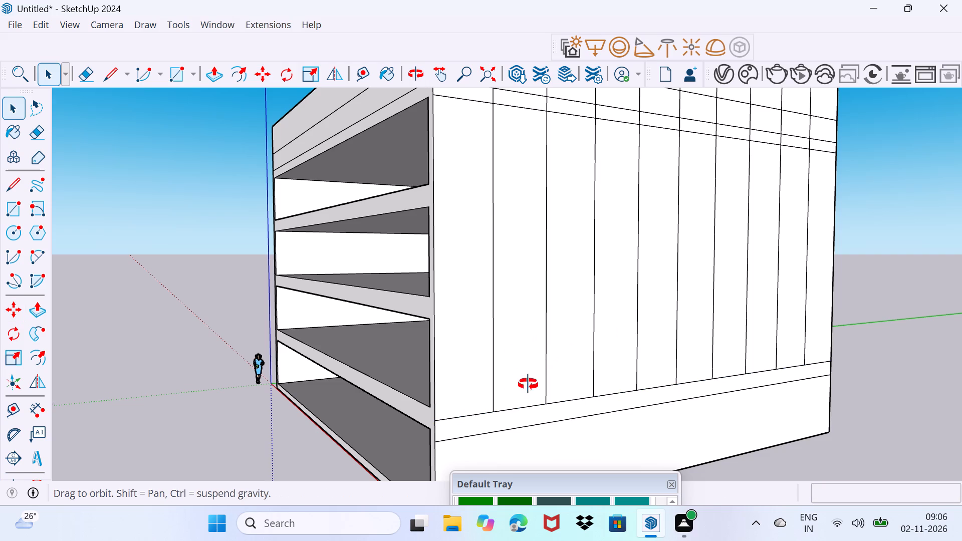
{"action": "middle_click_drag", "start_coordinate": [528, 384], "coordinate": [543, 381]}
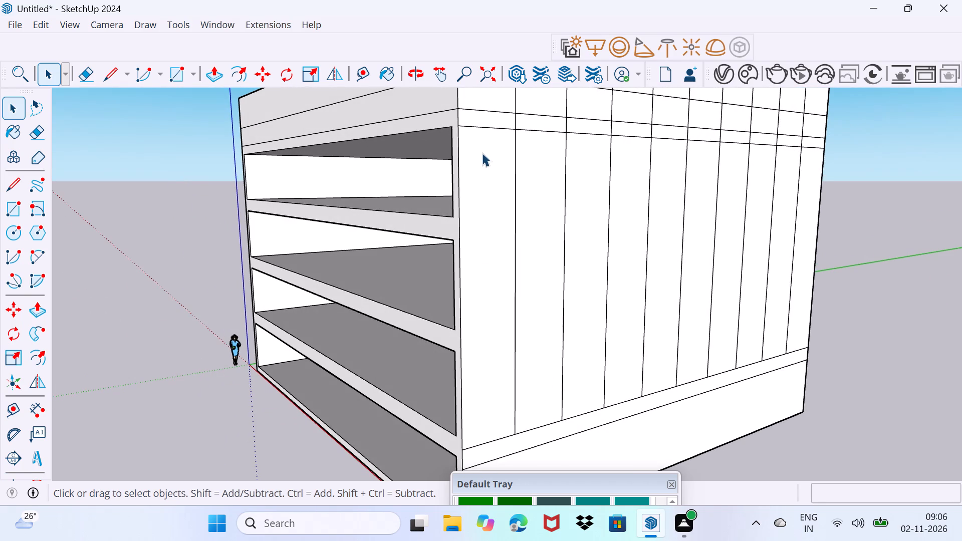
{"action": "left_click", "coordinate": [483, 131]}
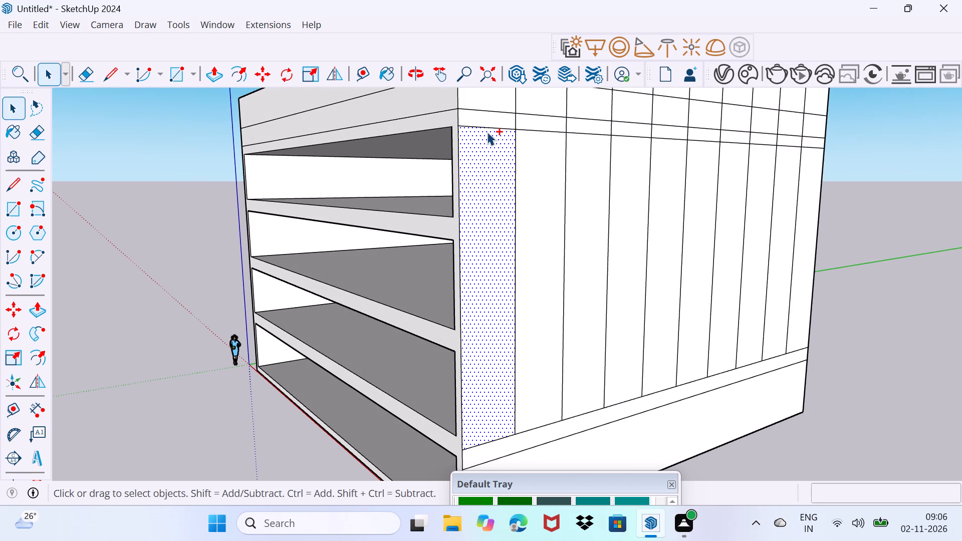
{"action": "left_click", "coordinate": [493, 160], "text": "ctrl+shift"}
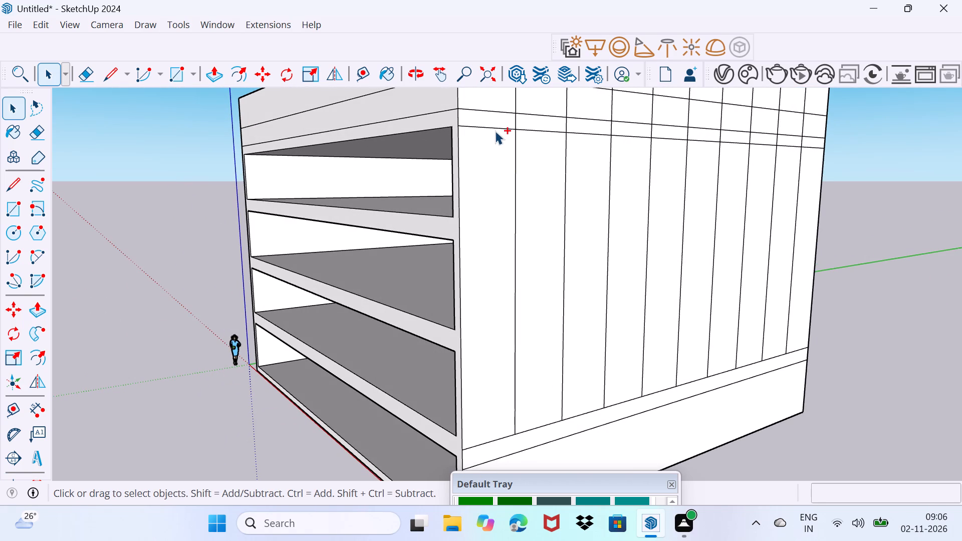
{"action": "left_click", "coordinate": [496, 129], "text": "ctrl"}
{"action": "left_click", "coordinate": [530, 132], "text": "ctrl"}
{"action": "left_click", "coordinate": [580, 134], "text": "ctrl"}
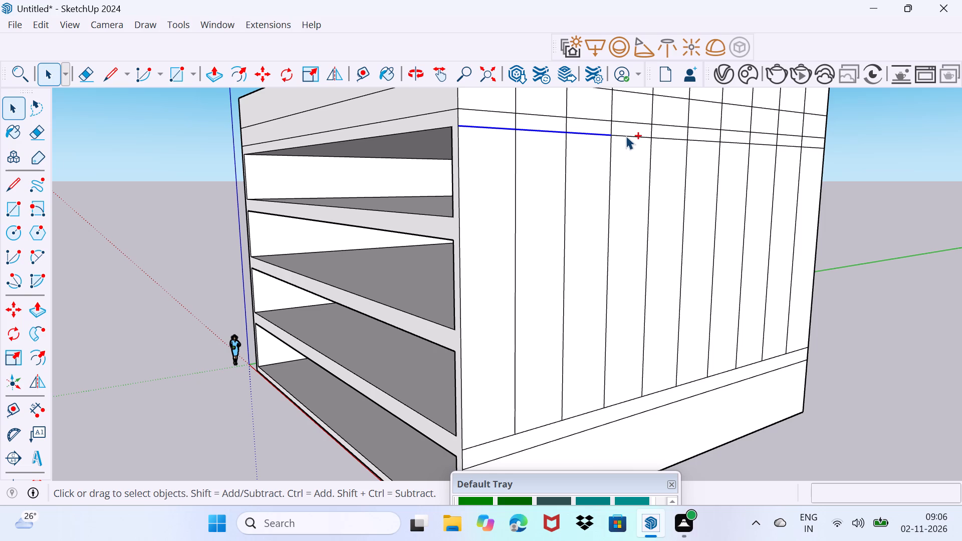
{"action": "left_click", "coordinate": [626, 136], "text": "ctrl"}
{"action": "left_click", "coordinate": [663, 137], "text": "ctrl"}
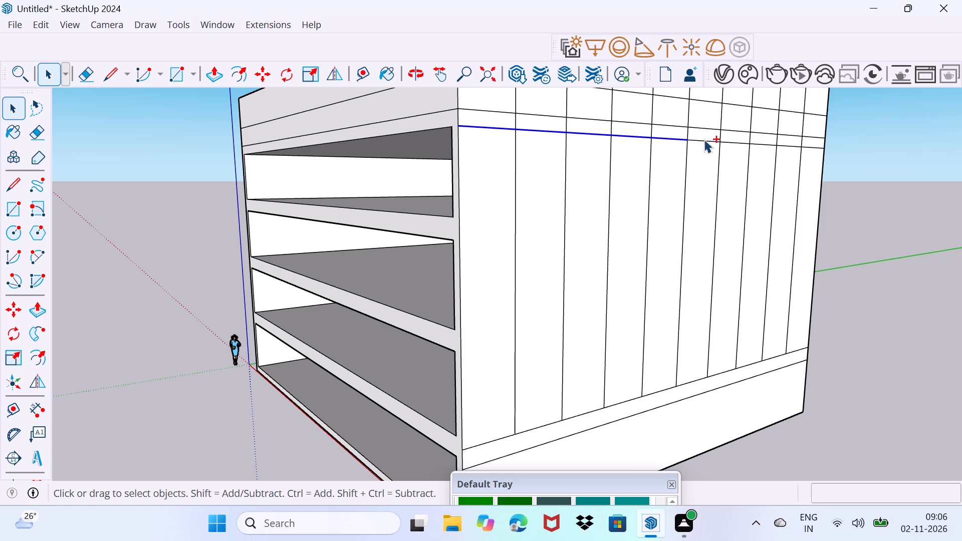
{"action": "left_click", "coordinate": [710, 139], "text": "ctrl"}
{"action": "left_click", "coordinate": [731, 141], "text": "ctrl"}
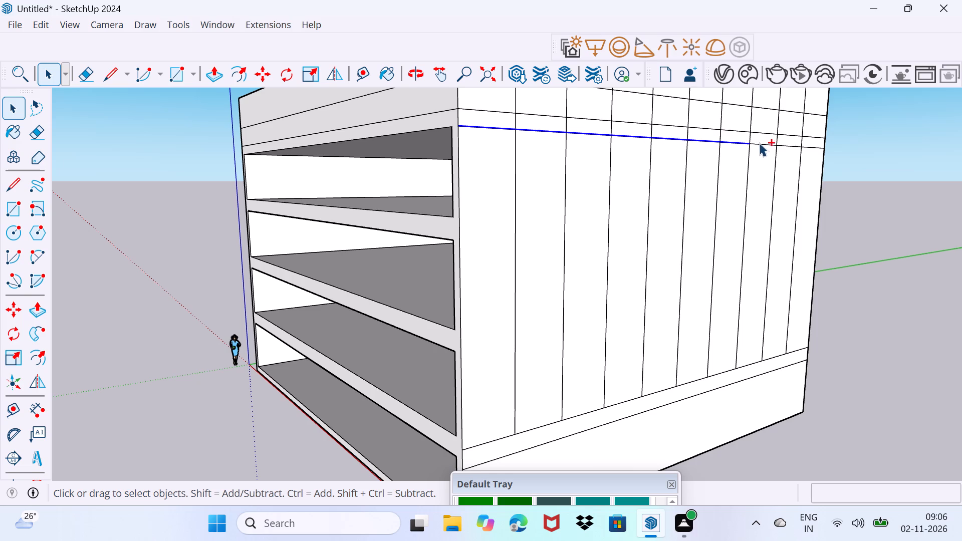
{"action": "left_click", "coordinate": [759, 143], "text": "ctrl"}
{"action": "left_click", "coordinate": [786, 145], "text": "ctrl"}
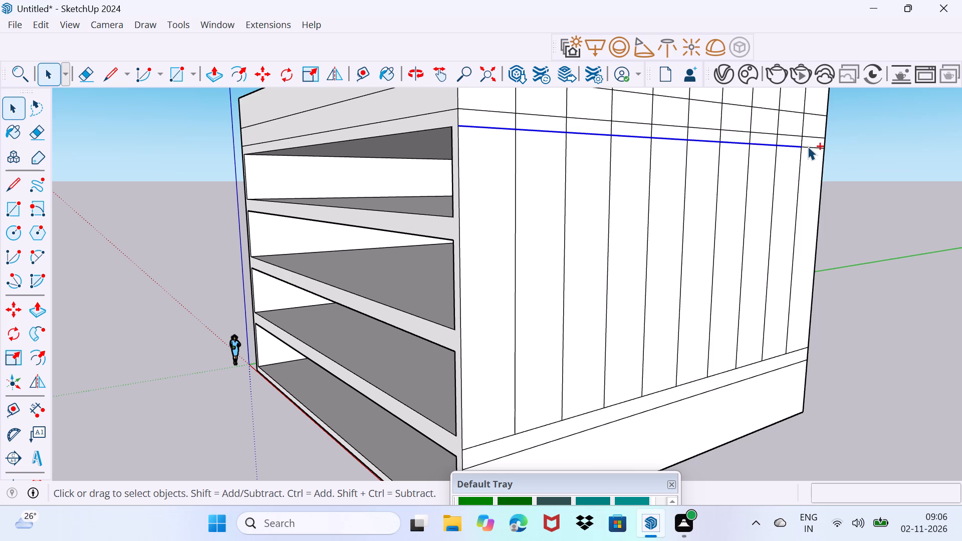
{"action": "left_click", "coordinate": [809, 147], "text": "ctrl"}
{"action": "key", "text": "m"}
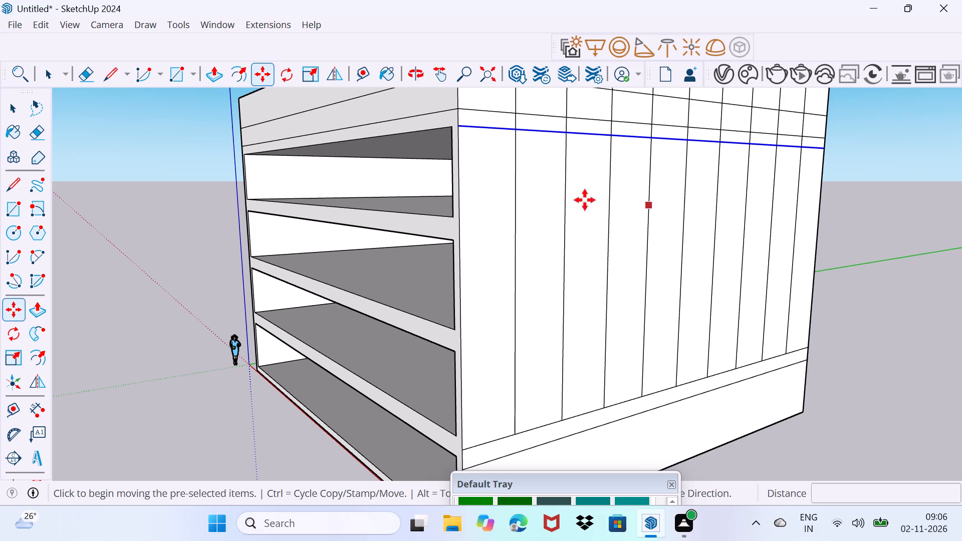
{"action": "left_click", "coordinate": [462, 129]}
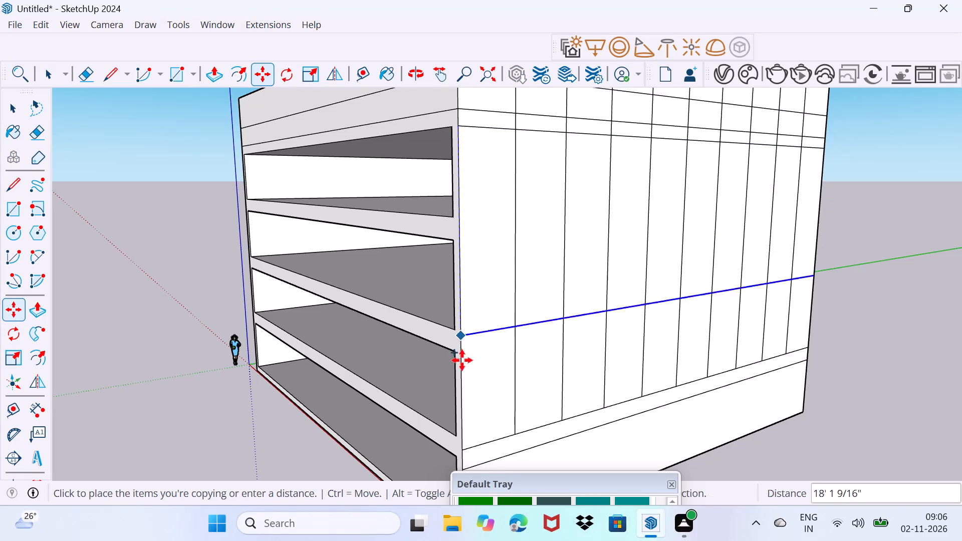
{"action": "left_click", "coordinate": [464, 450]}
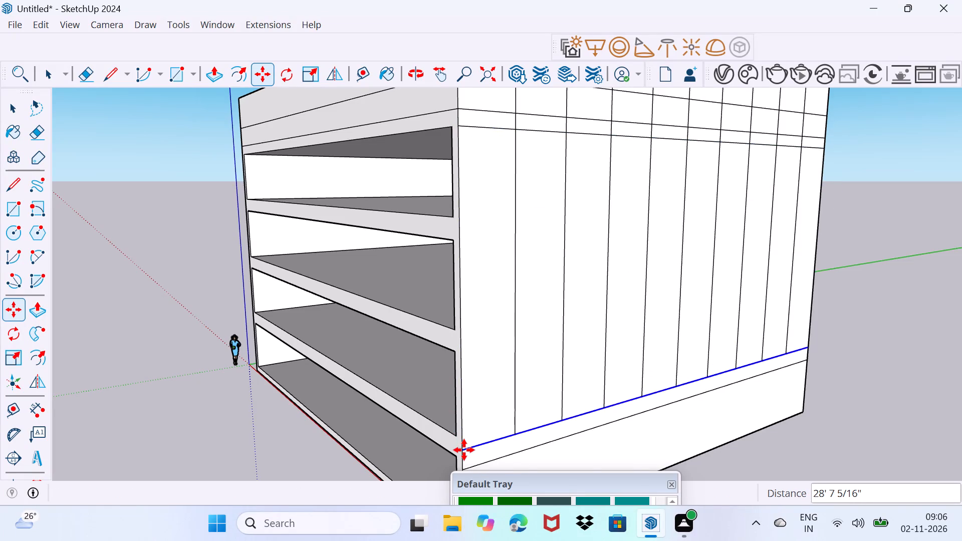
{"action": "key", "text": "slash"}
{"action": "key", "text": "7"}
{"action": "key", "text": "Return"}
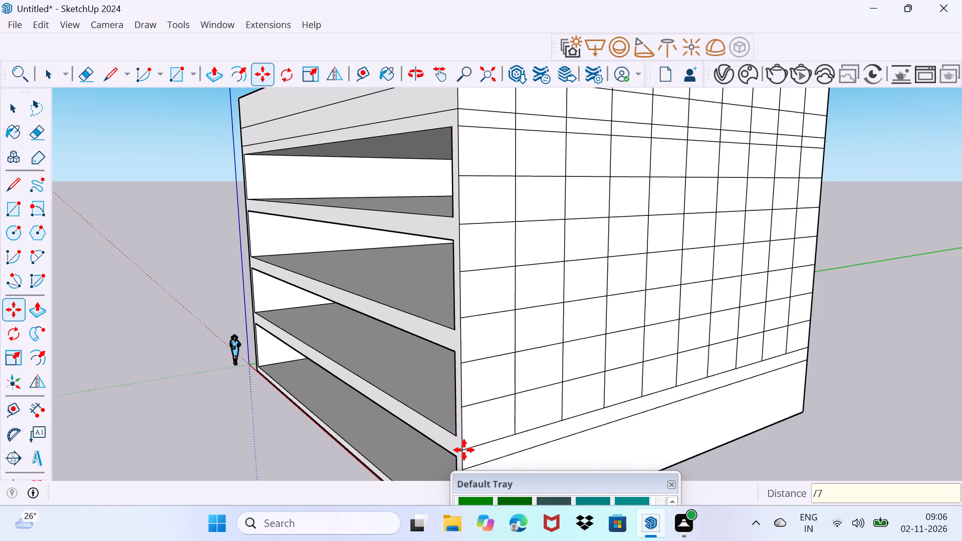
{"action": "key", "text": "space"}
Paint the lower five panels of the side face's first column, nearest the front corner, with a dark teal colour.
{"action": "middle_click_drag", "start_coordinate": [548, 300], "coordinate": [640, 378]}
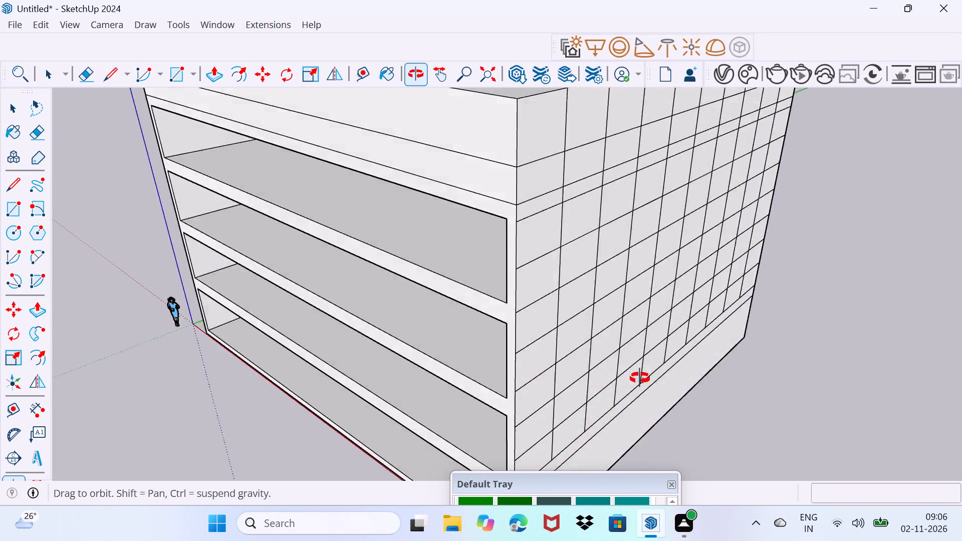
{"action": "middle_click_drag", "start_coordinate": [640, 378], "coordinate": [733, 293]}
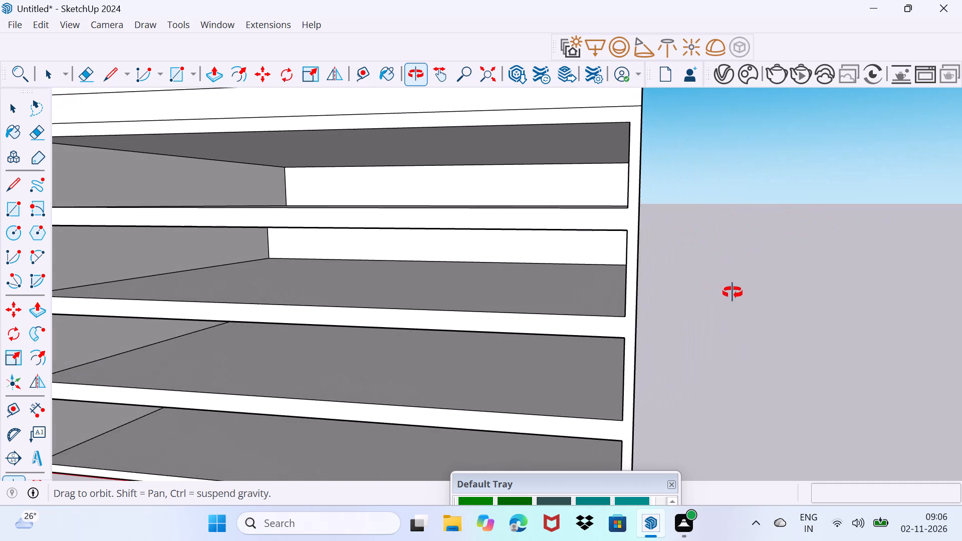
{"action": "middle_click_drag", "start_coordinate": [733, 293], "coordinate": [773, 320]}
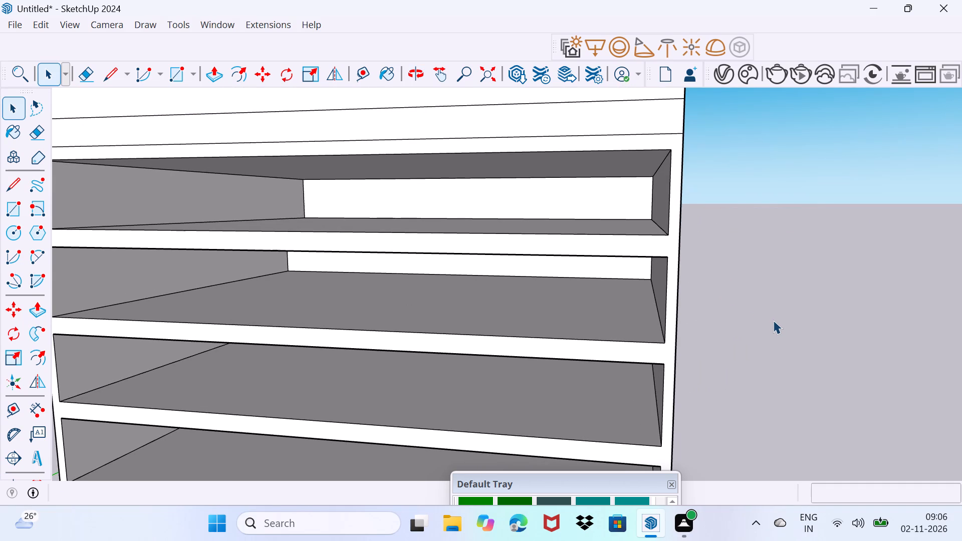
{"action": "middle_click_drag", "start_coordinate": [812, 330], "coordinate": [622, 332]}
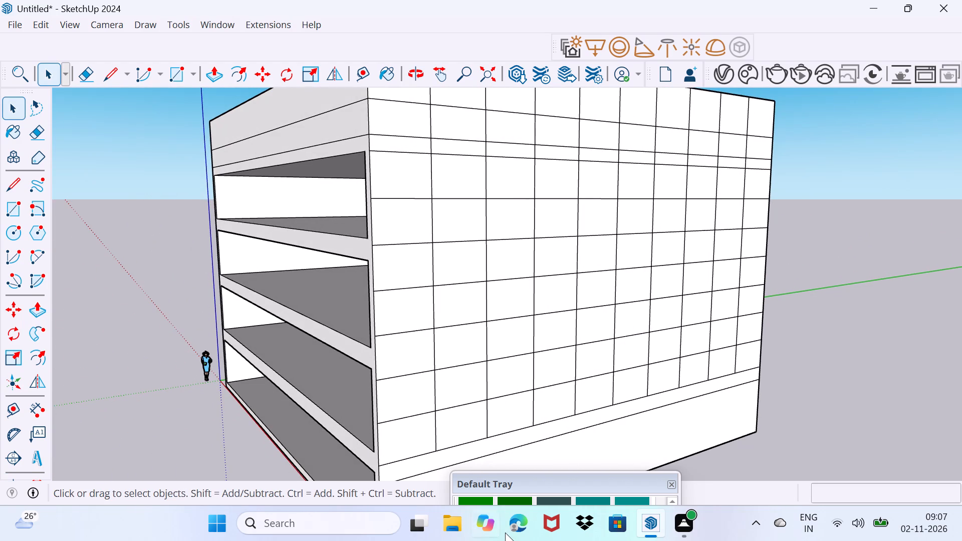
{"action": "left_click_drag", "start_coordinate": [530, 486], "coordinate": [701, 338]}
{"action": "scroll", "coordinate": [713, 402], "scroll_direction": "up", "scroll_amount": 3}
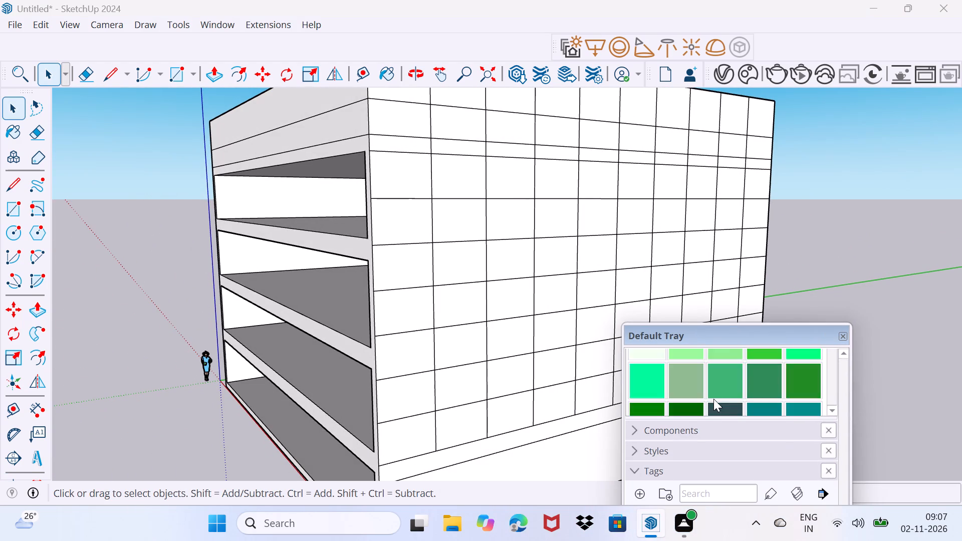
{"action": "scroll", "coordinate": [713, 399], "scroll_direction": "up", "scroll_amount": 1}
{"action": "scroll", "coordinate": [713, 399], "scroll_direction": "down", "scroll_amount": 3}
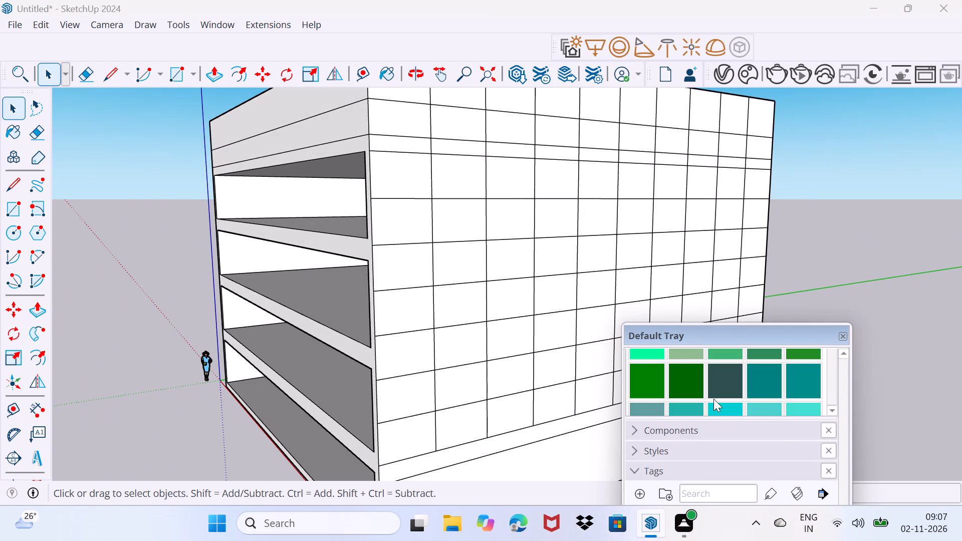
{"action": "left_click", "coordinate": [778, 377]}
{"action": "left_click_drag", "start_coordinate": [761, 334], "coordinate": [708, 502]}
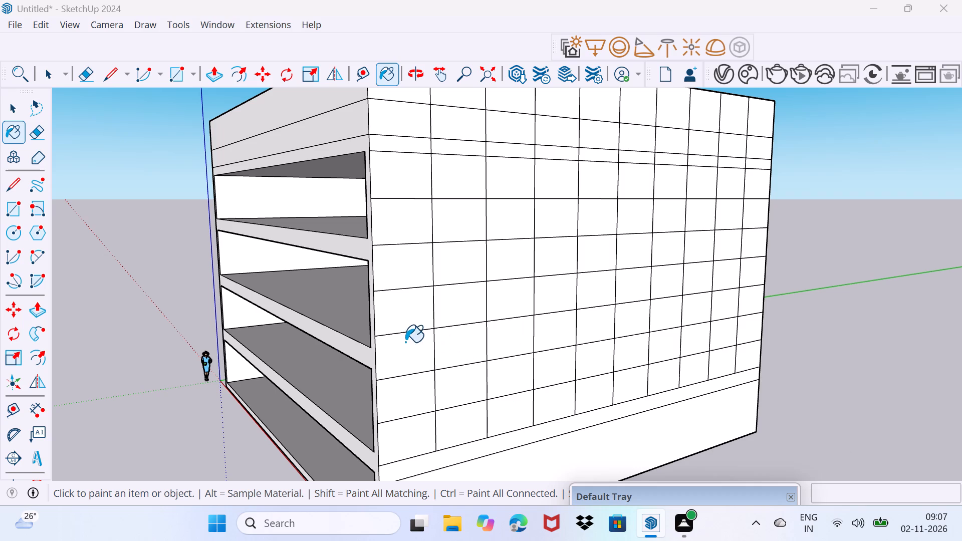
{"action": "left_click", "coordinate": [405, 342]}
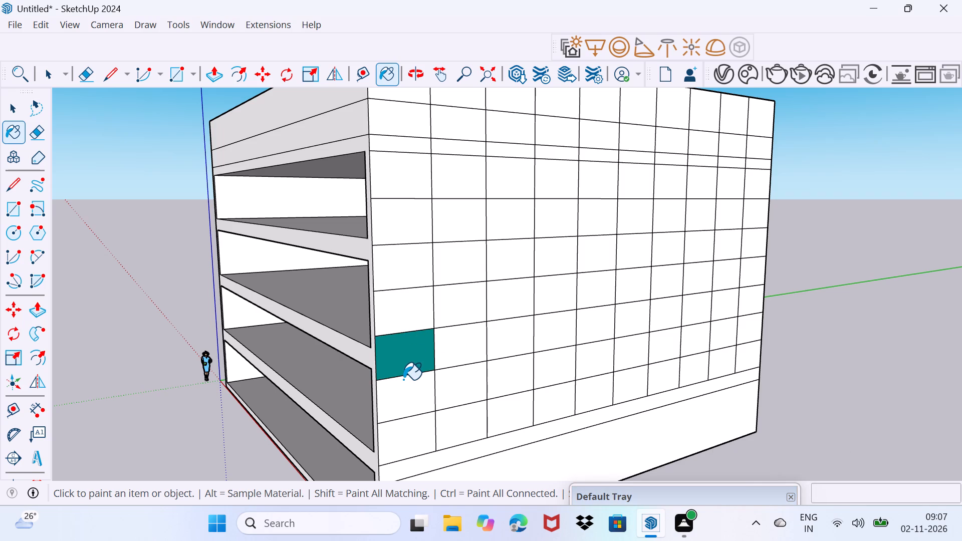
{"action": "left_click", "coordinate": [403, 380]}
{"action": "middle_click_drag", "start_coordinate": [380, 414], "coordinate": [453, 394]}
{"action": "left_click", "coordinate": [459, 429]}
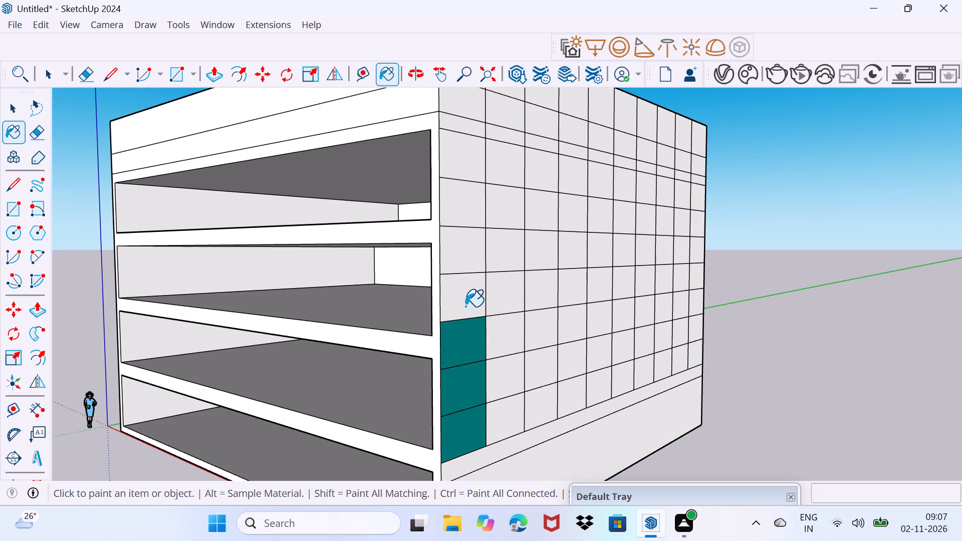
{"action": "left_click", "coordinate": [465, 307]}
{"action": "left_click", "coordinate": [454, 252]}
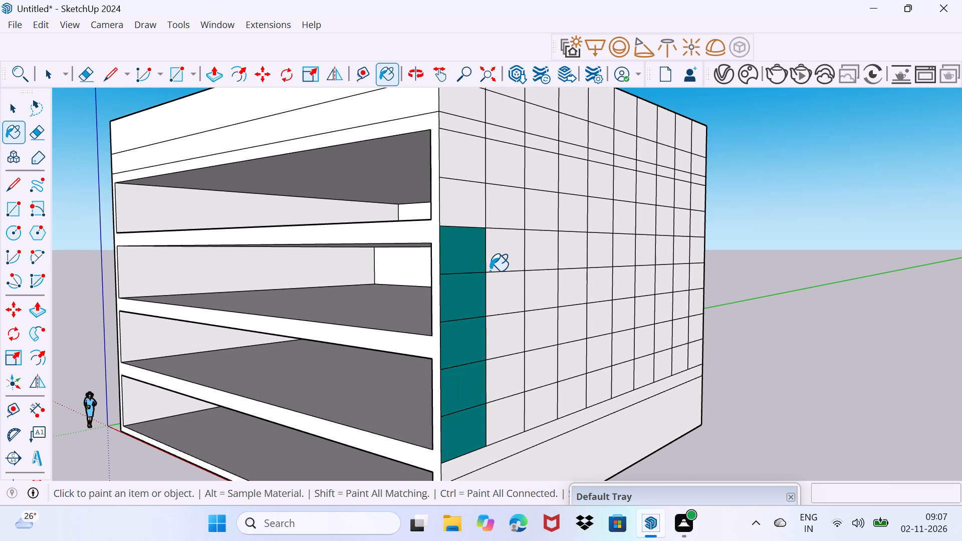
Paint the lower five panels of the side face's second column in the same teal.
{"action": "left_click", "coordinate": [491, 263]}
{"action": "left_click", "coordinate": [499, 290]}
{"action": "left_click", "coordinate": [508, 342]}
{"action": "left_click", "coordinate": [510, 382]}
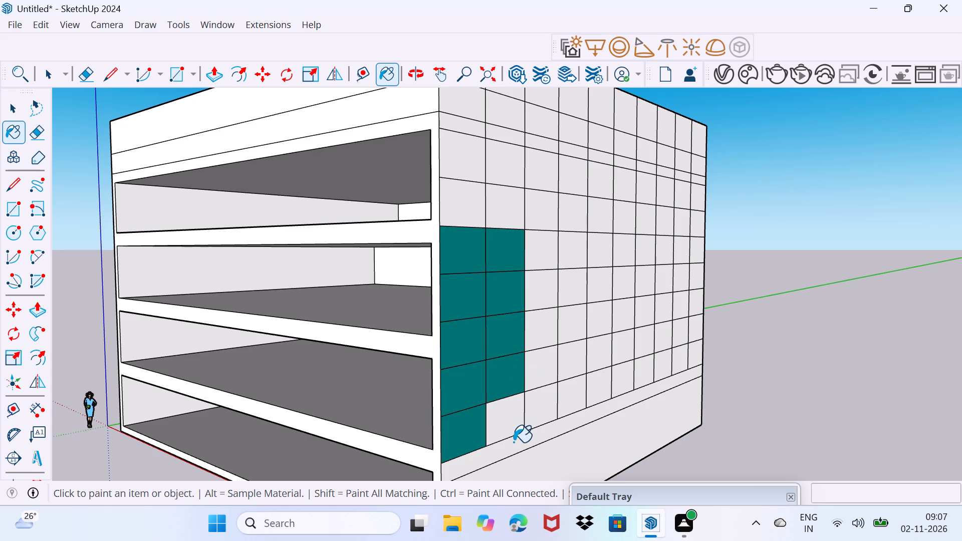
{"action": "left_click", "coordinate": [513, 442]}
{"action": "key", "text": "ctrl+z"}
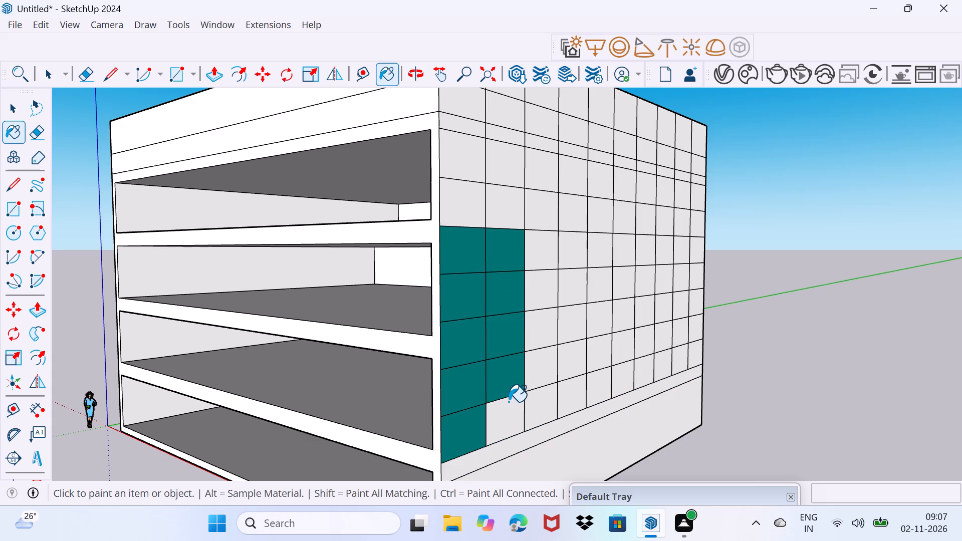
{"action": "left_click", "coordinate": [508, 412]}
Paint the top two panels and the narrow strip above them teal in the side face's first two columns.
{"action": "middle_click_drag", "start_coordinate": [496, 379], "coordinate": [494, 412], "text": "shift"}
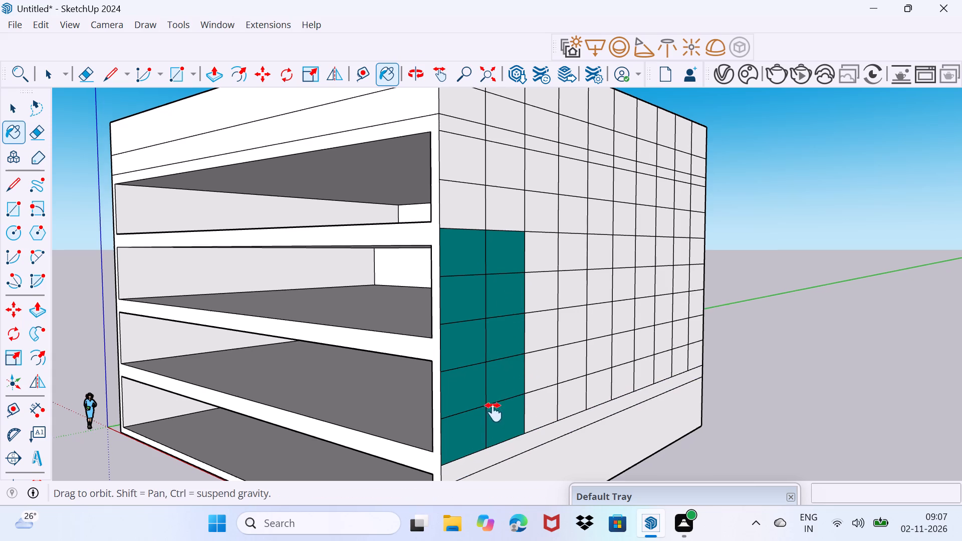
{"action": "middle_click_drag", "start_coordinate": [494, 412], "coordinate": [492, 418], "text": "shift"}
{"action": "left_click", "coordinate": [507, 252]}
{"action": "left_click", "coordinate": [466, 262]}
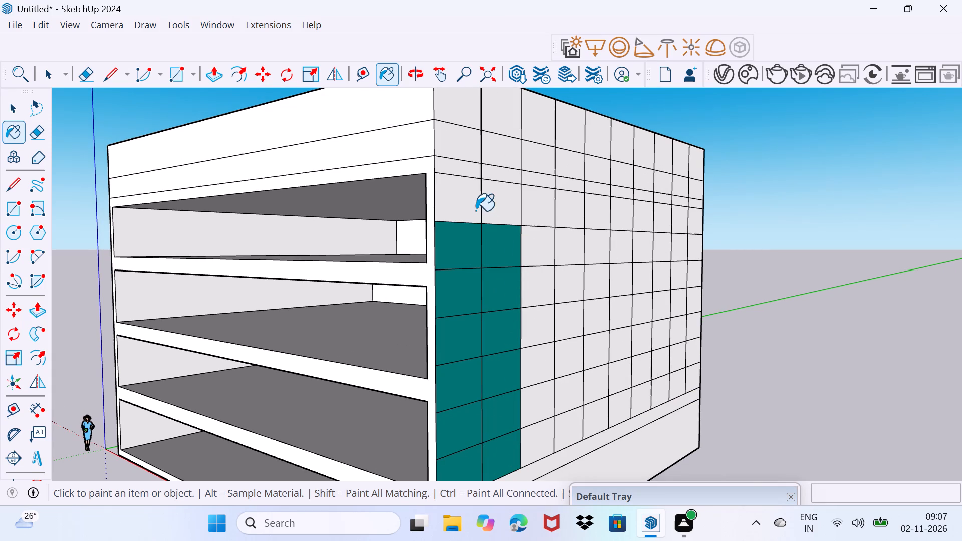
{"action": "left_click", "coordinate": [456, 213]}
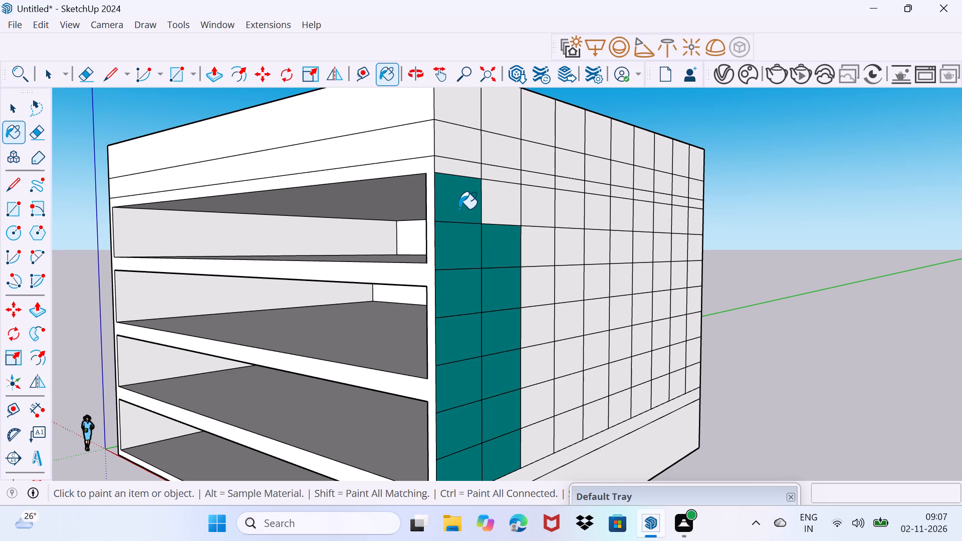
{"action": "left_click", "coordinate": [517, 209]}
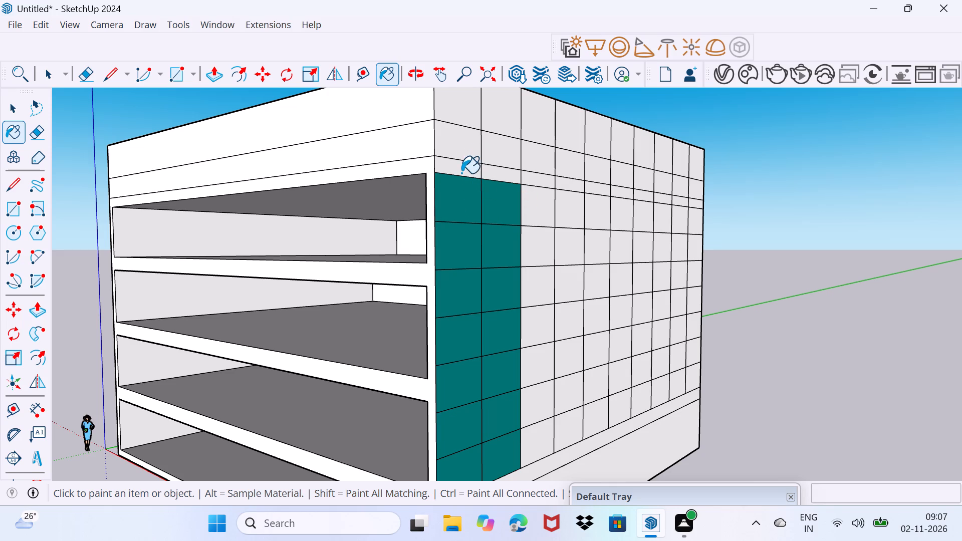
{"action": "left_click", "coordinate": [461, 173]}
{"action": "left_click", "coordinate": [504, 173]}
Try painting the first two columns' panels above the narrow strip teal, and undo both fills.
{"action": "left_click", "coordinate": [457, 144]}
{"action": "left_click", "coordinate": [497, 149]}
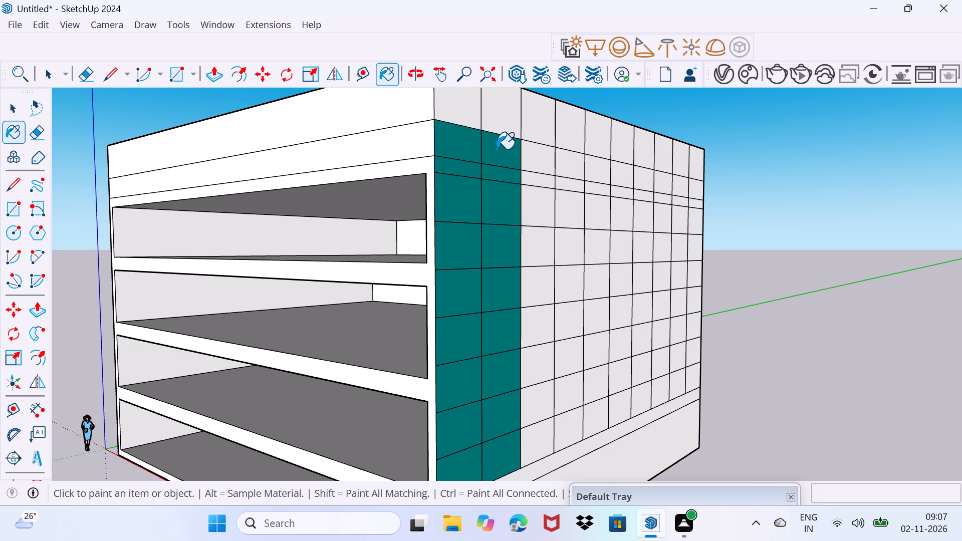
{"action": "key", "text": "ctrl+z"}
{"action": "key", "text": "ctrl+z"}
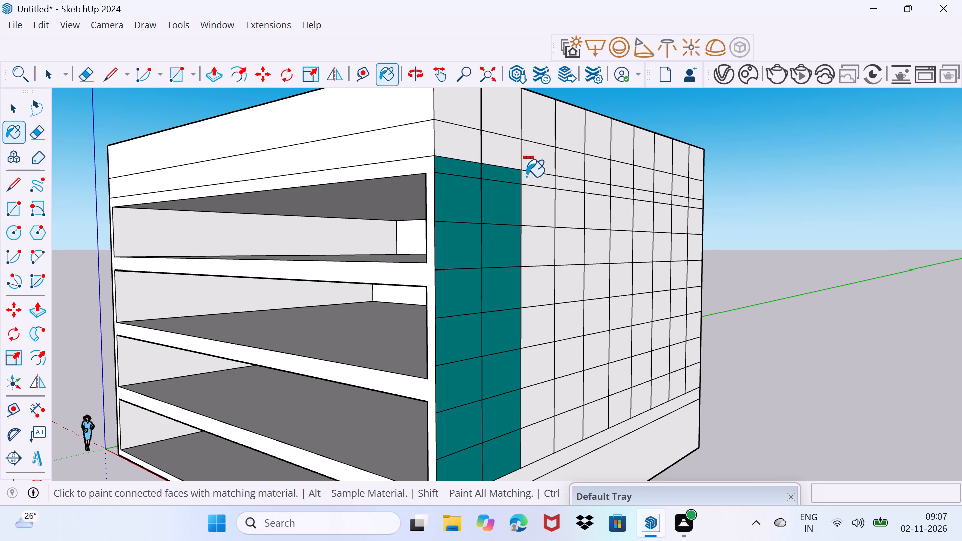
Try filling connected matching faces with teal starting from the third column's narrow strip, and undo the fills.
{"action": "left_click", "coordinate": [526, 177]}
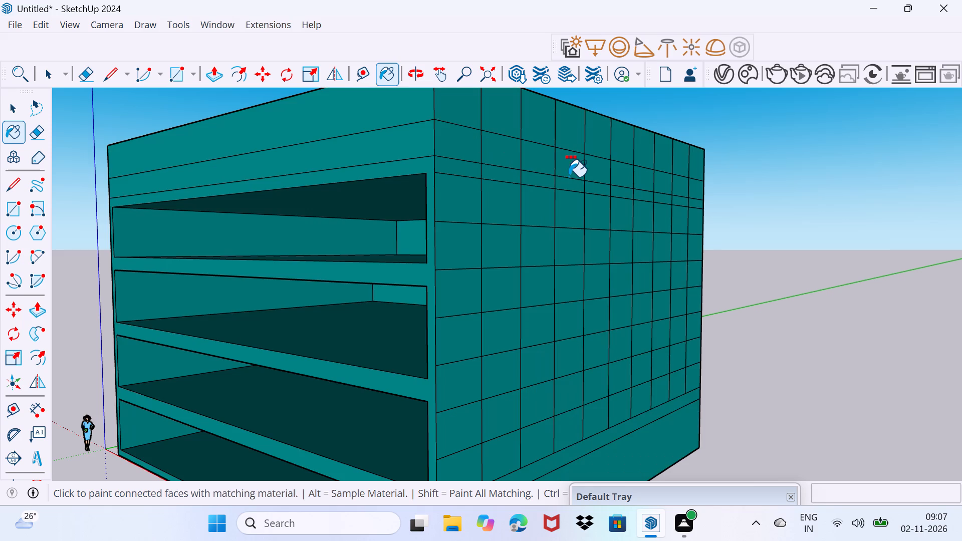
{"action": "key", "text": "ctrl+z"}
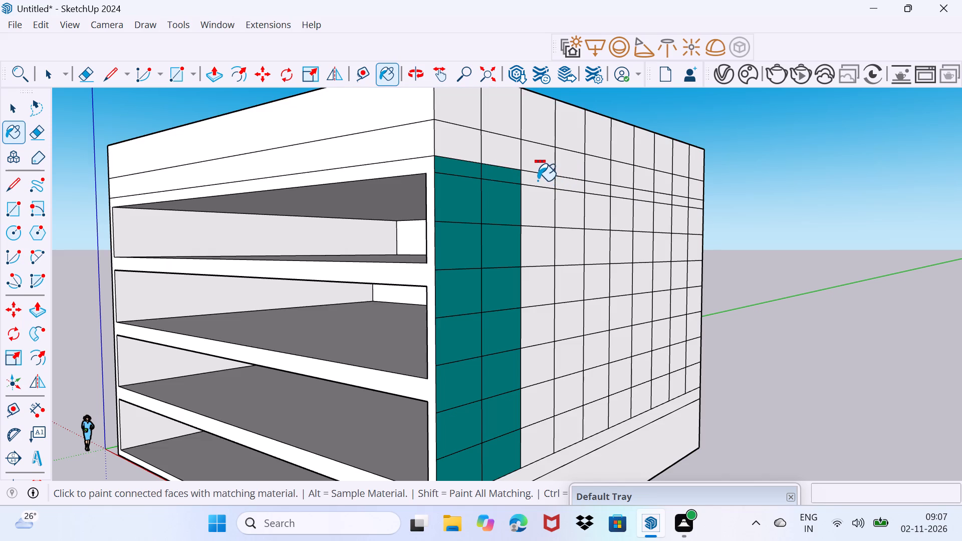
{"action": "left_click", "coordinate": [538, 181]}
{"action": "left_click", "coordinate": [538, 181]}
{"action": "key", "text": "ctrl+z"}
Examine the corner where the painted second column's narrow strip meets the side face's third column.
{"action": "scroll", "coordinate": [526, 184], "scroll_direction": "up", "scroll_amount": 7}
{"action": "middle_click_drag", "start_coordinate": [530, 182], "coordinate": [510, 229]}
{"action": "scroll", "coordinate": [504, 212], "scroll_direction": "up", "scroll_amount": 9}
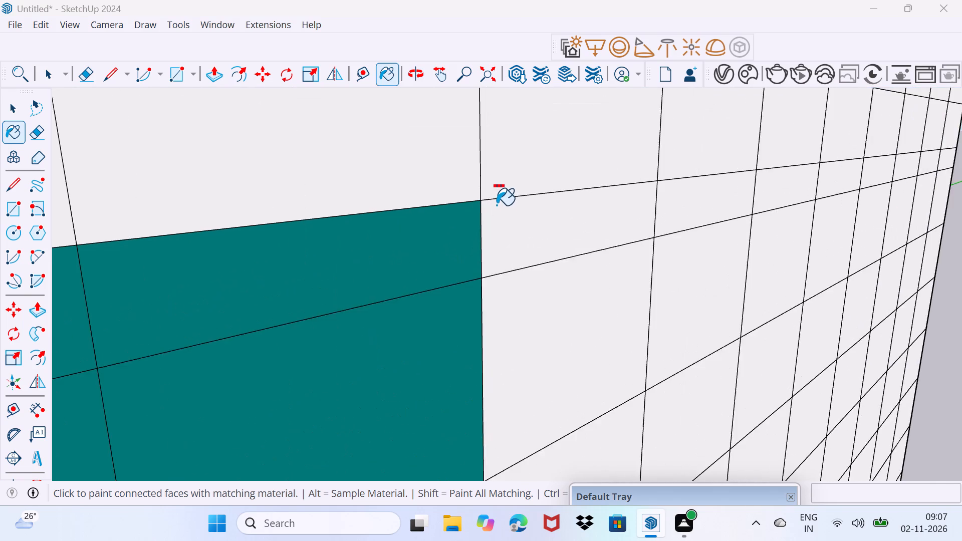
{"action": "scroll", "coordinate": [438, 249], "scroll_direction": "up", "scroll_amount": 5}
{"action": "scroll", "coordinate": [487, 230], "scroll_direction": "up", "scroll_amount": 7}
{"action": "middle_click_drag", "start_coordinate": [511, 219], "coordinate": [543, 306]}
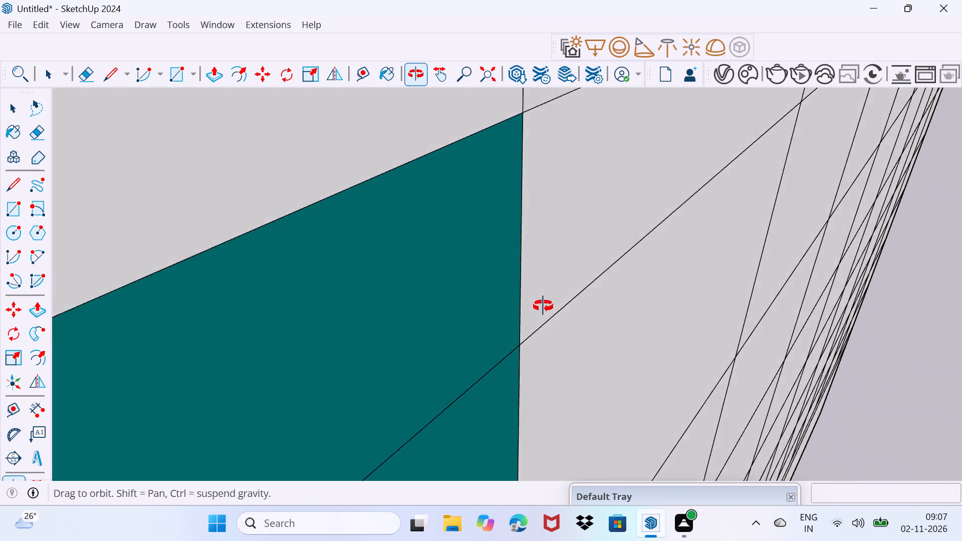
{"action": "middle_click_drag", "start_coordinate": [543, 306], "coordinate": [500, 303]}
{"action": "scroll", "coordinate": [517, 182], "scroll_direction": "up", "scroll_amount": 4}
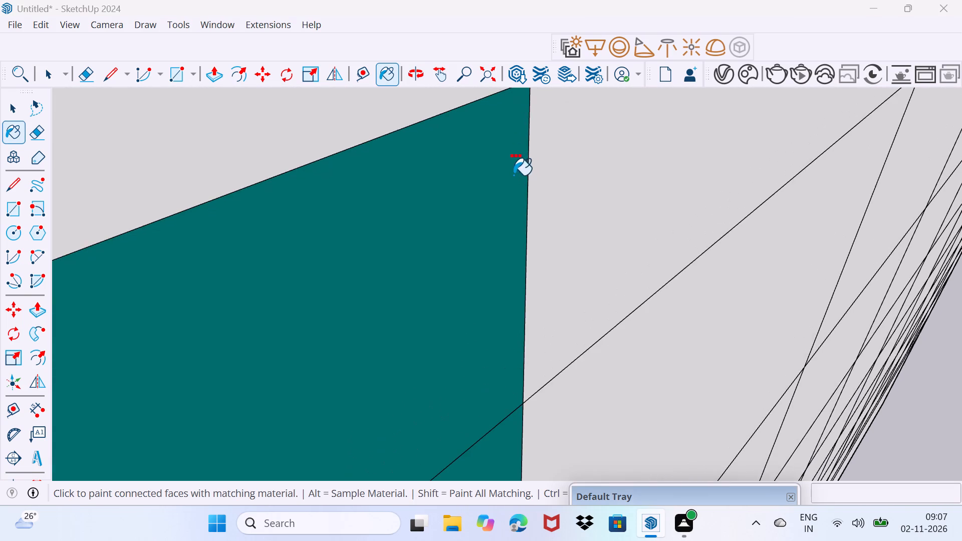
{"action": "middle_click_drag", "start_coordinate": [533, 166], "coordinate": [542, 405]}
{"action": "scroll", "coordinate": [551, 373], "scroll_direction": "up", "scroll_amount": 14}
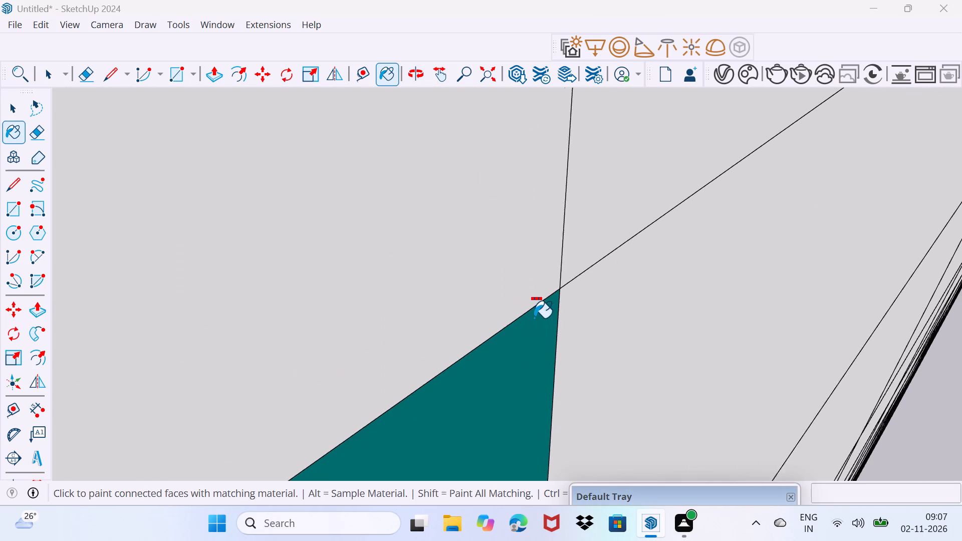
{"action": "scroll", "coordinate": [534, 318], "scroll_direction": "up", "scroll_amount": 6}
{"action": "middle_click_drag", "start_coordinate": [579, 260], "coordinate": [447, 288]}
{"action": "scroll", "coordinate": [584, 290], "scroll_direction": "up", "scroll_amount": 18}
{"action": "scroll", "coordinate": [621, 251], "scroll_direction": "up", "scroll_amount": 4}
{"action": "scroll", "coordinate": [621, 252], "scroll_direction": "down", "scroll_amount": 2}
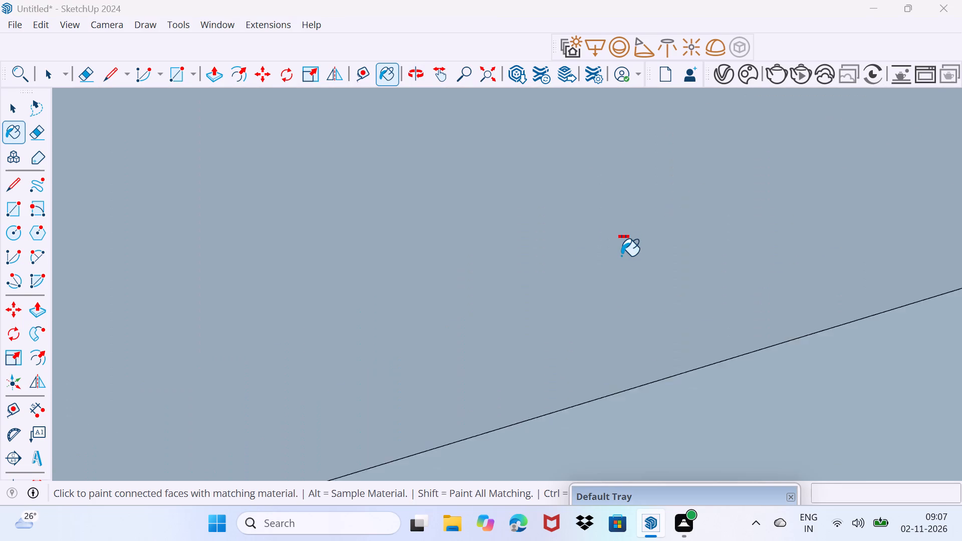
{"action": "scroll", "coordinate": [621, 256], "scroll_direction": "down", "scroll_amount": 2}
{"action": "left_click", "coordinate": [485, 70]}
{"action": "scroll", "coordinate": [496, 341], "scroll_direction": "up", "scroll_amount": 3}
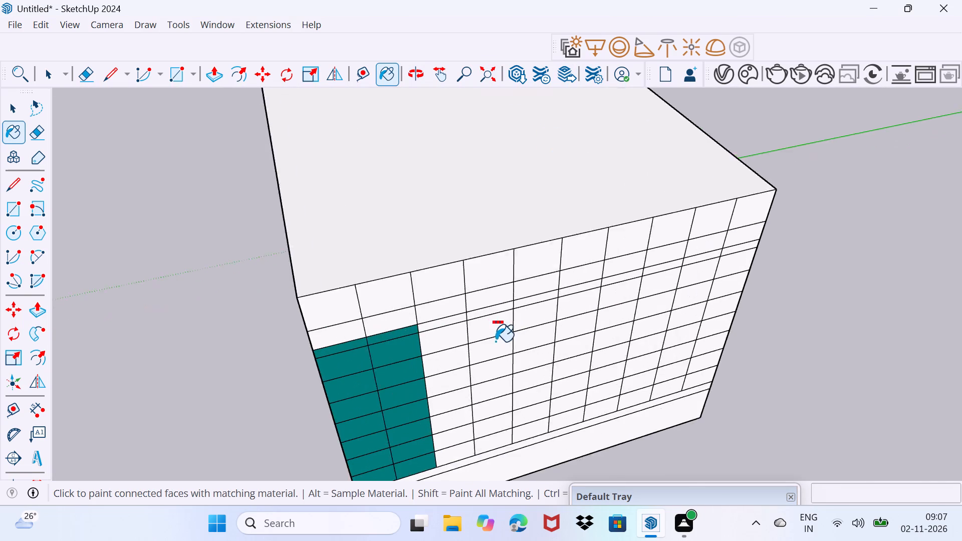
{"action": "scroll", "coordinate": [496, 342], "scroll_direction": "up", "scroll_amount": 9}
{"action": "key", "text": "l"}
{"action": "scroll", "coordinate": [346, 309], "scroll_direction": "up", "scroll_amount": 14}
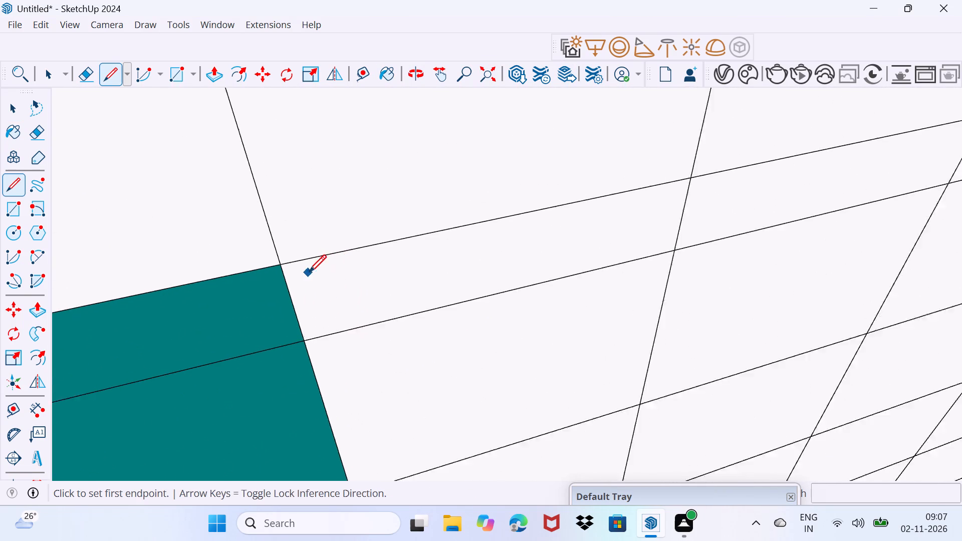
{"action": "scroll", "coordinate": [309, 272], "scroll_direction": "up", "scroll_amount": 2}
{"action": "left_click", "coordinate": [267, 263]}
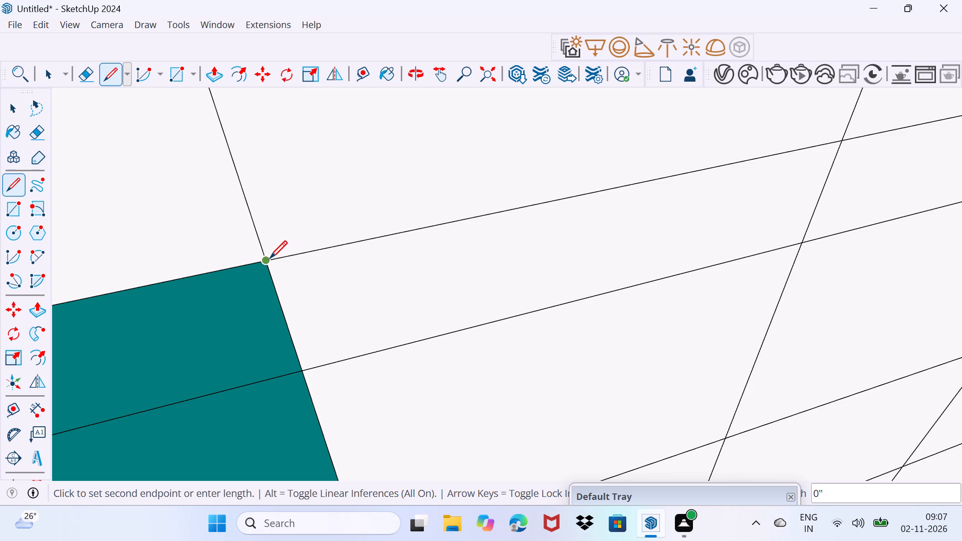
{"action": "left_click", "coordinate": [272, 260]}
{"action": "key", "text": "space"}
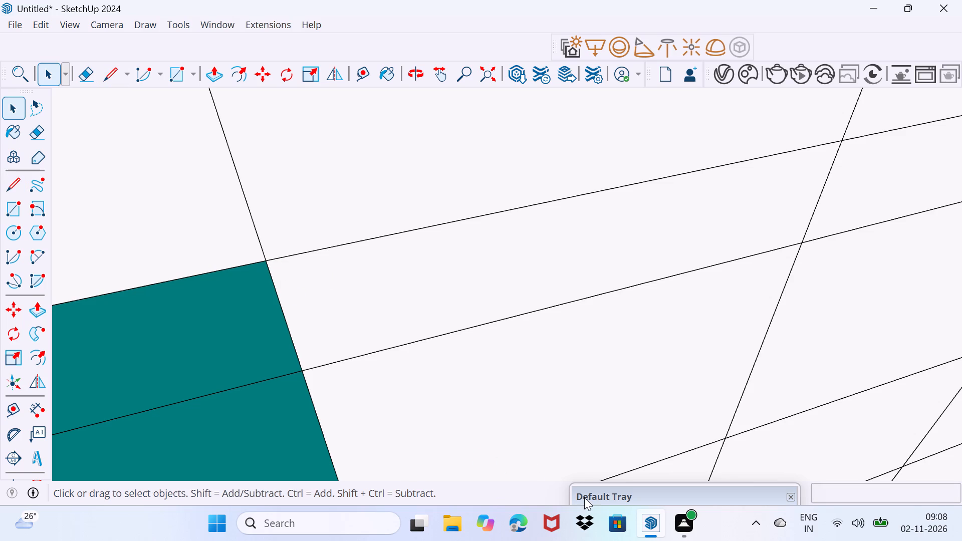
Paint the side face's narrow strip teal in columns three to five, and the panels directly below it in columns three and four.
{"action": "left_click_drag", "start_coordinate": [585, 497], "coordinate": [653, 407]}
{"action": "left_click", "coordinate": [648, 427]}
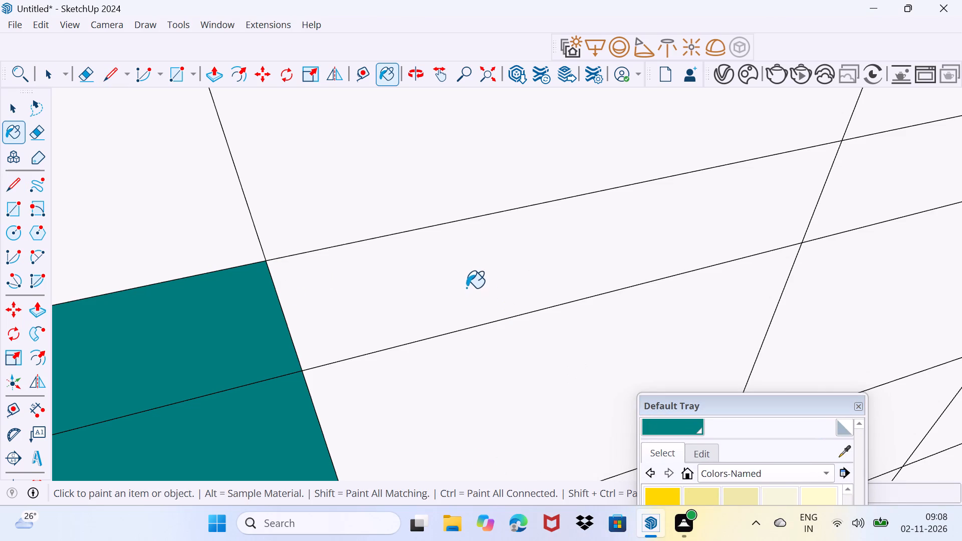
{"action": "left_click", "coordinate": [466, 288]}
{"action": "scroll", "coordinate": [484, 288], "scroll_direction": "down", "scroll_amount": 9}
{"action": "left_click_drag", "start_coordinate": [670, 248], "coordinate": [676, 253]}
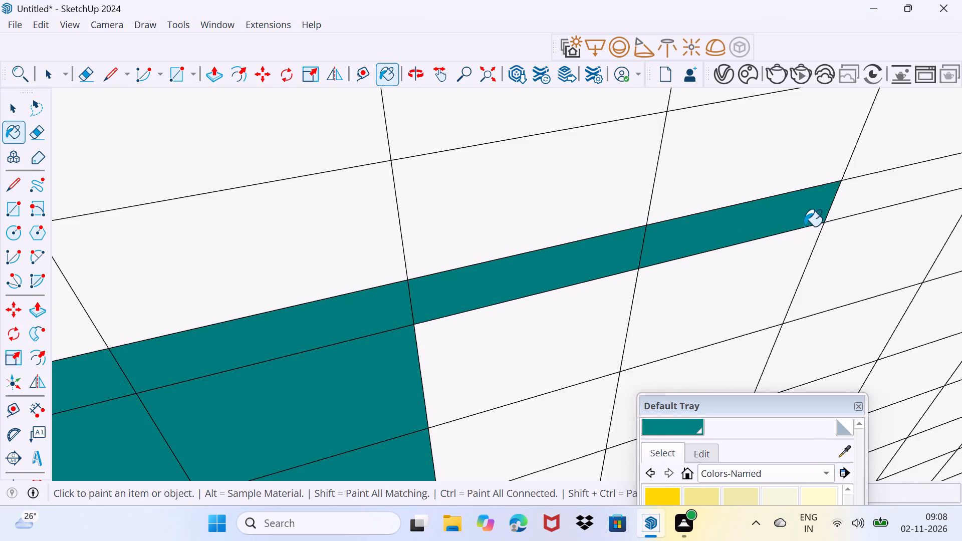
{"action": "left_click", "coordinate": [849, 210]}
{"action": "left_click_drag", "start_coordinate": [520, 318], "coordinate": [528, 318]}
{"action": "left_click_drag", "start_coordinate": [670, 305], "coordinate": [675, 303]}
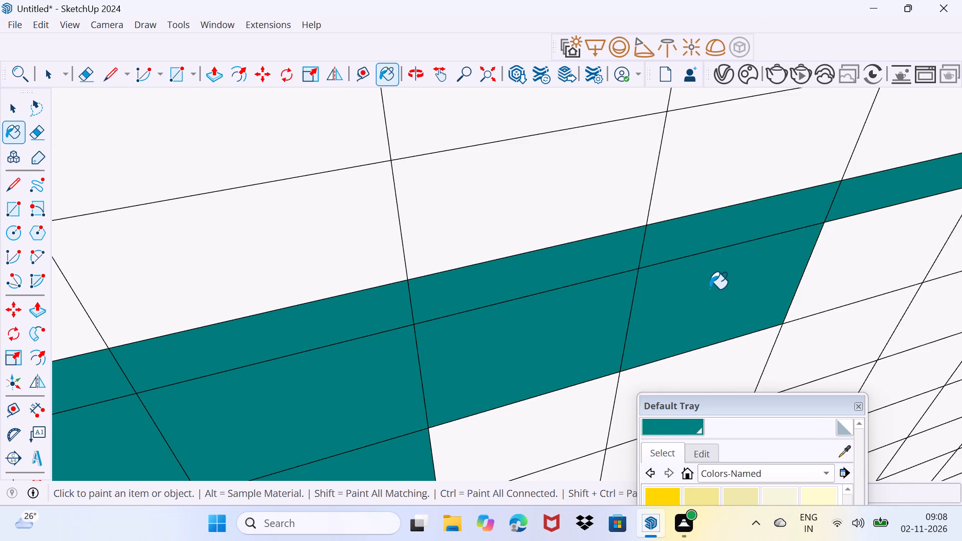
Paint the fifth column's panel below the strip teal, plus the strip and the panel below it in columns six to ten.
{"action": "scroll", "coordinate": [709, 289], "scroll_direction": "down", "scroll_amount": 9}
{"action": "middle_click_drag", "start_coordinate": [806, 302], "coordinate": [415, 246]}
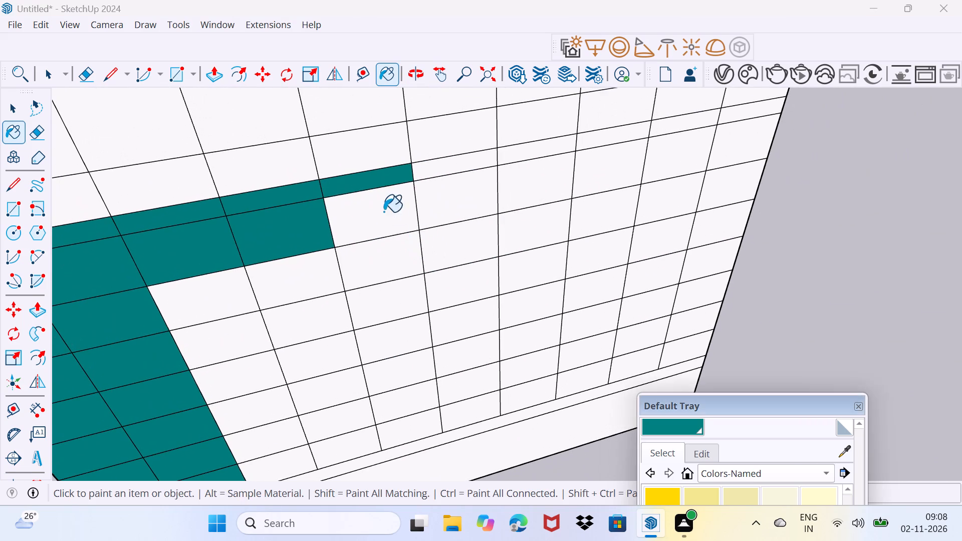
{"action": "left_click", "coordinate": [384, 212]}
{"action": "left_click", "coordinate": [437, 174]}
{"action": "left_click_drag", "start_coordinate": [472, 209], "coordinate": [477, 205]}
{"action": "left_click", "coordinate": [524, 163]}
{"action": "left_click", "coordinate": [541, 188]}
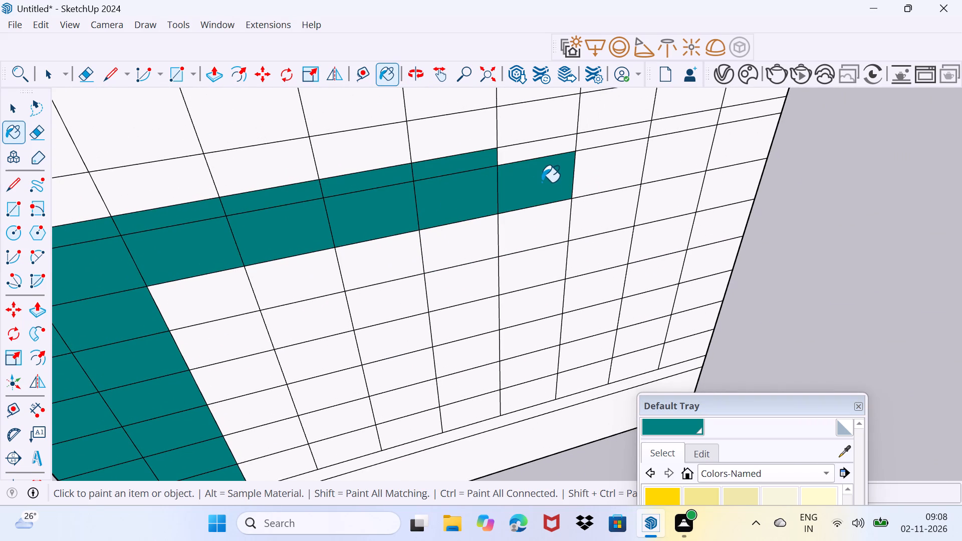
{"action": "left_click", "coordinate": [545, 152]}
{"action": "left_click", "coordinate": [594, 141]}
{"action": "left_click", "coordinate": [601, 169]}
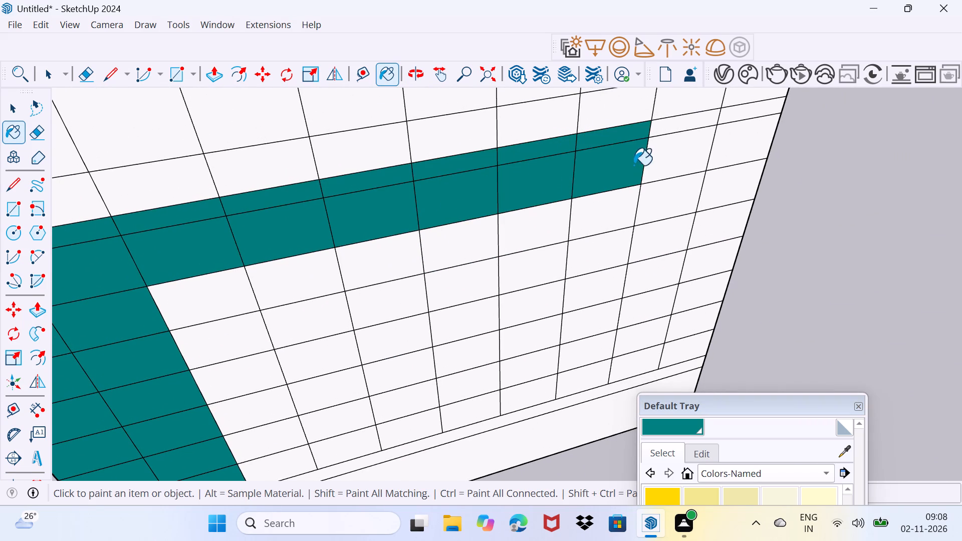
{"action": "left_click", "coordinate": [670, 154]}
{"action": "left_click", "coordinate": [672, 123]}
{"action": "left_click", "coordinate": [748, 116]}
{"action": "left_click", "coordinate": [745, 149]}
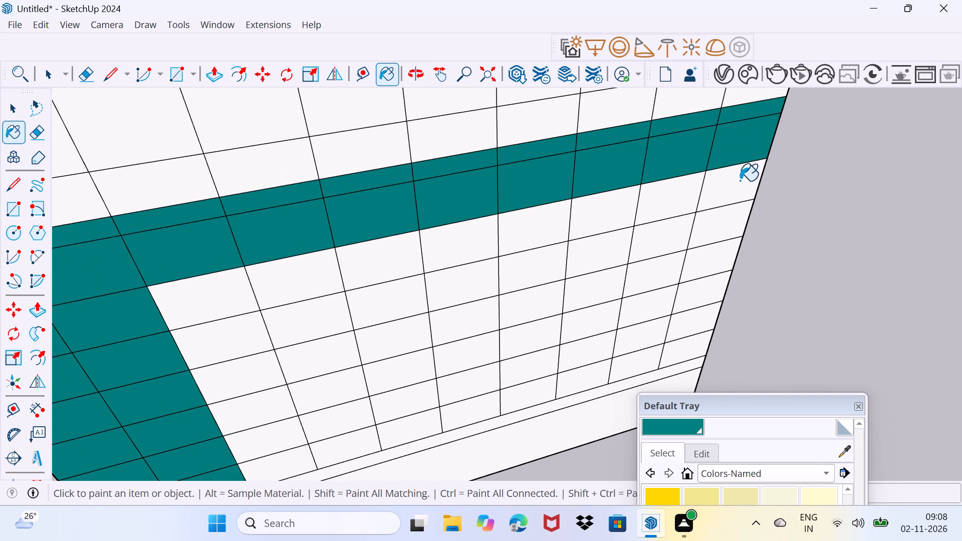
Paint the remaining six panels in each of the side face's last two columns teal, down to the base band.
{"action": "left_click", "coordinate": [713, 193]}
{"action": "left_click", "coordinate": [666, 197]}
{"action": "left_click", "coordinate": [713, 237]}
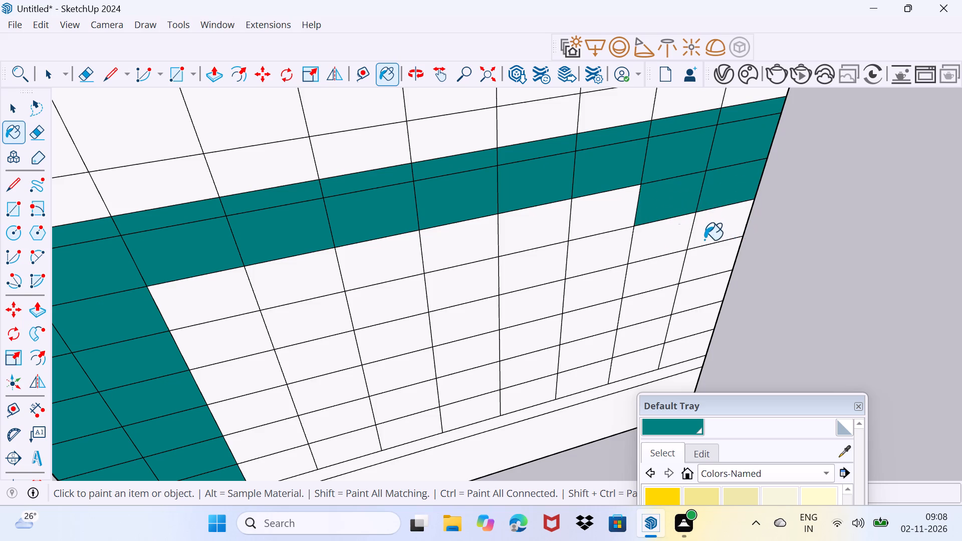
{"action": "left_click", "coordinate": [650, 243]}
{"action": "left_click", "coordinate": [648, 273]}
{"action": "left_click", "coordinate": [694, 273]}
{"action": "left_click", "coordinate": [654, 305]}
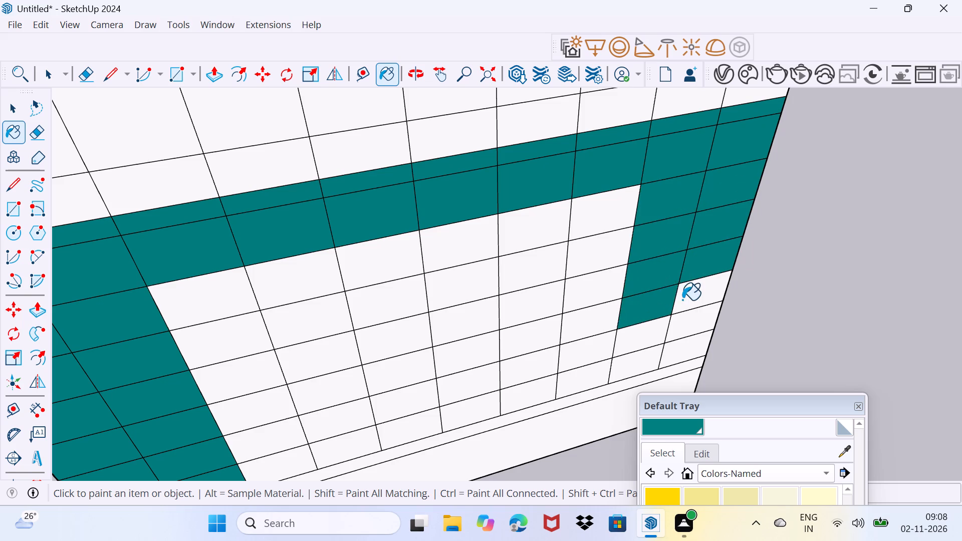
{"action": "left_click", "coordinate": [685, 300]}
{"action": "left_click", "coordinate": [647, 331]}
{"action": "left_click", "coordinate": [685, 325]}
{"action": "left_click_drag", "start_coordinate": [634, 366], "coordinate": [639, 364]}
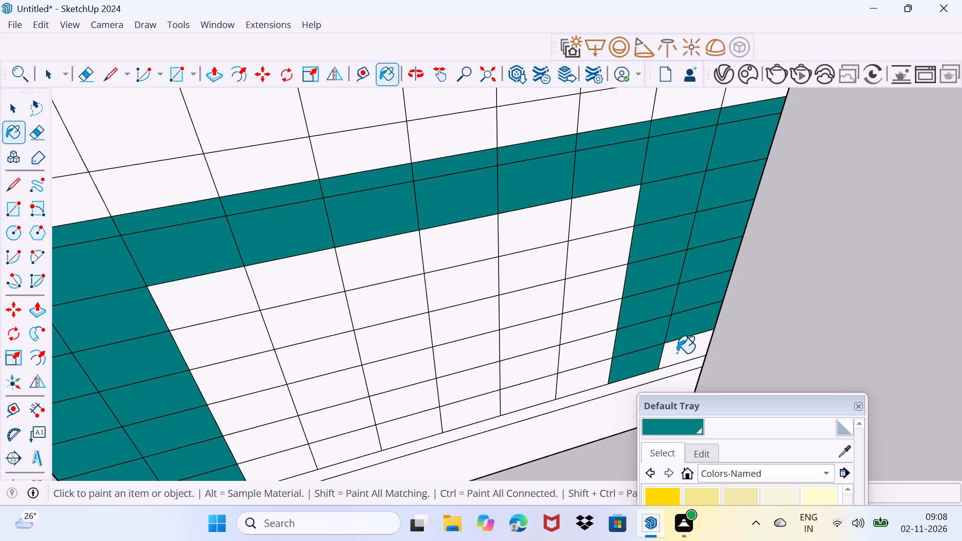
{"action": "left_click", "coordinate": [678, 353]}
Edit the teal material and darken it to a deeper teal with the Color Wheel picker's brightness.
{"action": "scroll", "coordinate": [469, 282], "scroll_direction": "down", "scroll_amount": 8}
{"action": "middle_click_drag", "start_coordinate": [466, 344], "coordinate": [702, 219]}
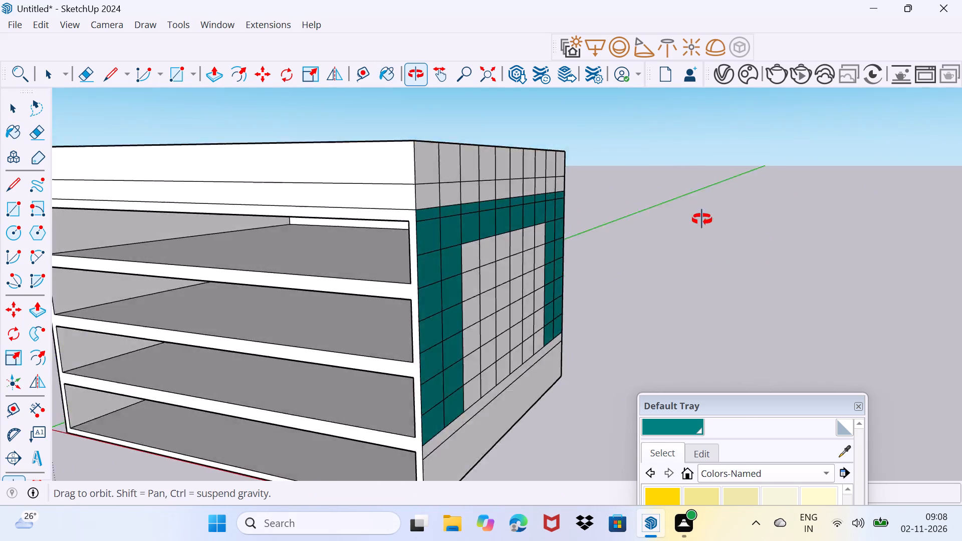
{"action": "middle_click_drag", "start_coordinate": [702, 219], "coordinate": [660, 207]}
{"action": "left_click_drag", "start_coordinate": [717, 407], "coordinate": [735, 162]}
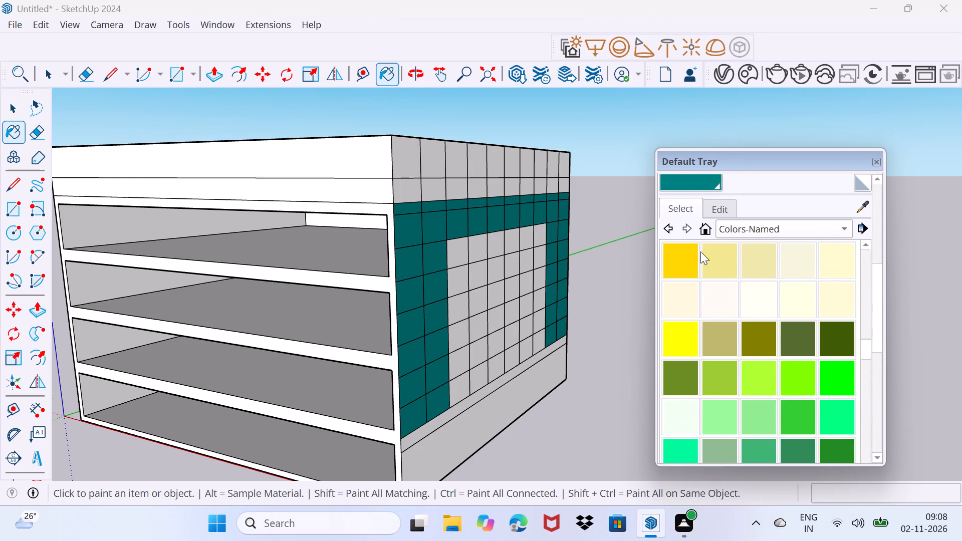
{"action": "left_click", "coordinate": [717, 204]}
{"action": "left_click_drag", "start_coordinate": [750, 310], "coordinate": [754, 324]}
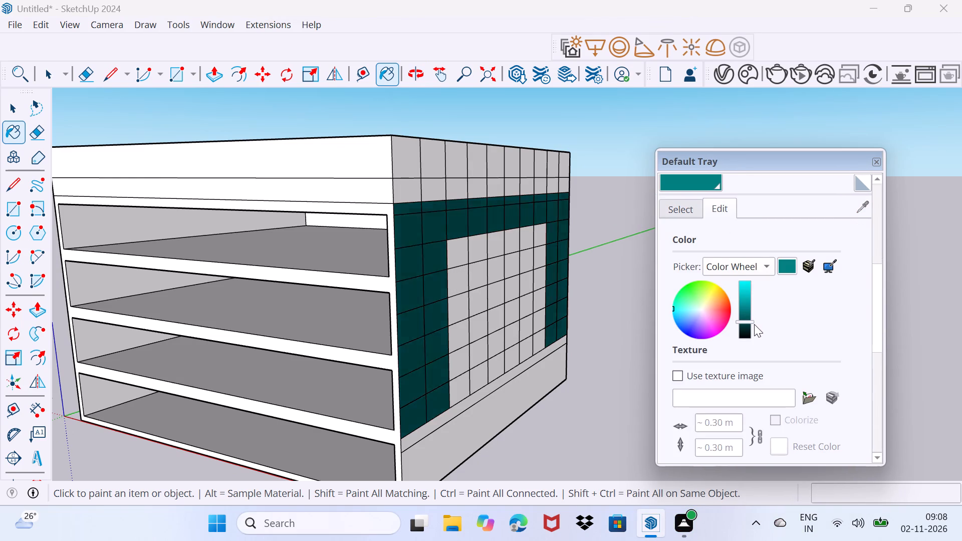
{"action": "left_click_drag", "start_coordinate": [754, 324], "coordinate": [758, 301]}
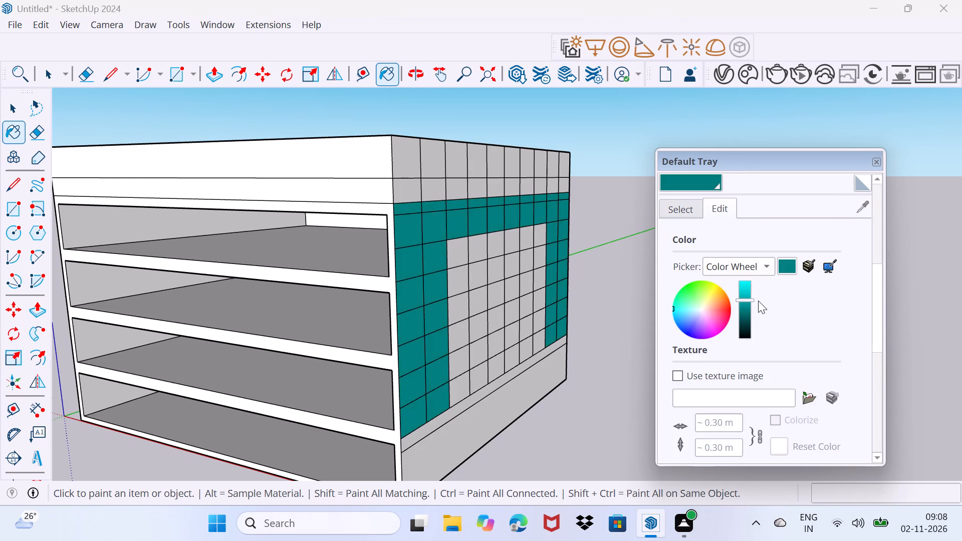
{"action": "left_click_drag", "start_coordinate": [758, 301], "coordinate": [764, 315]}
Darken the same material further to a near-black teal.
{"action": "left_click_drag", "start_coordinate": [743, 171], "coordinate": [743, 366]}
{"action": "scroll", "coordinate": [467, 200], "scroll_direction": "down", "scroll_amount": 4}
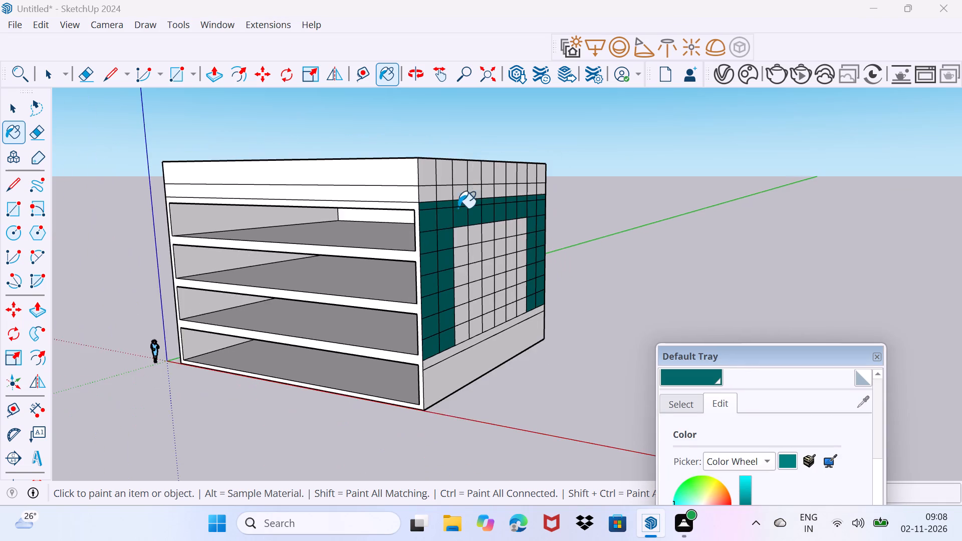
{"action": "middle_click_drag", "start_coordinate": [402, 247], "coordinate": [553, 229]}
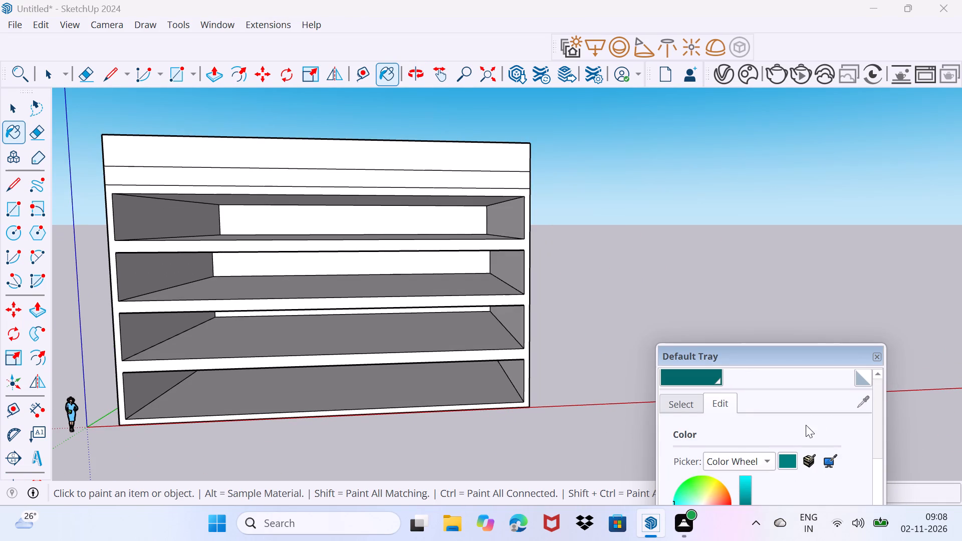
{"action": "left_click", "coordinate": [680, 411]}
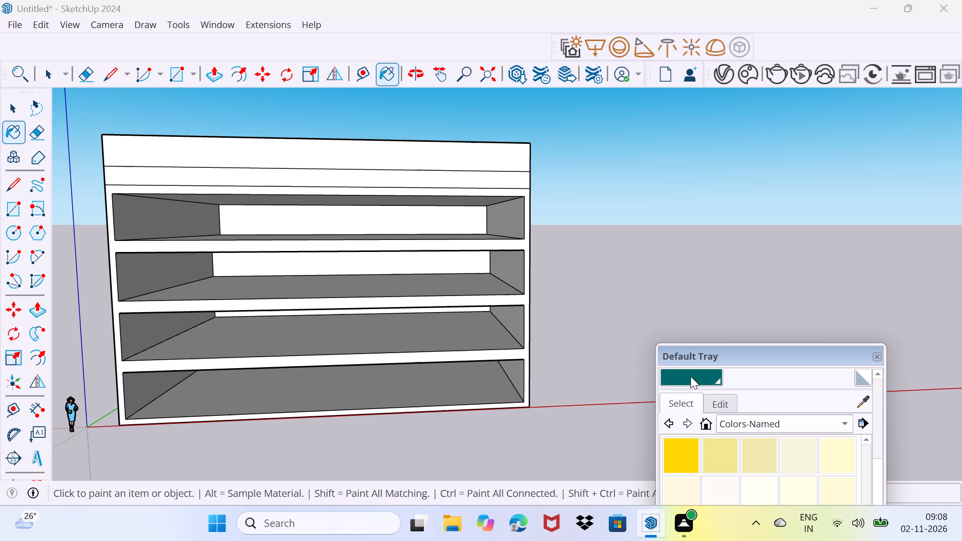
{"action": "left_click", "coordinate": [726, 404]}
{"action": "scroll", "coordinate": [755, 473], "scroll_direction": "down", "scroll_amount": 3}
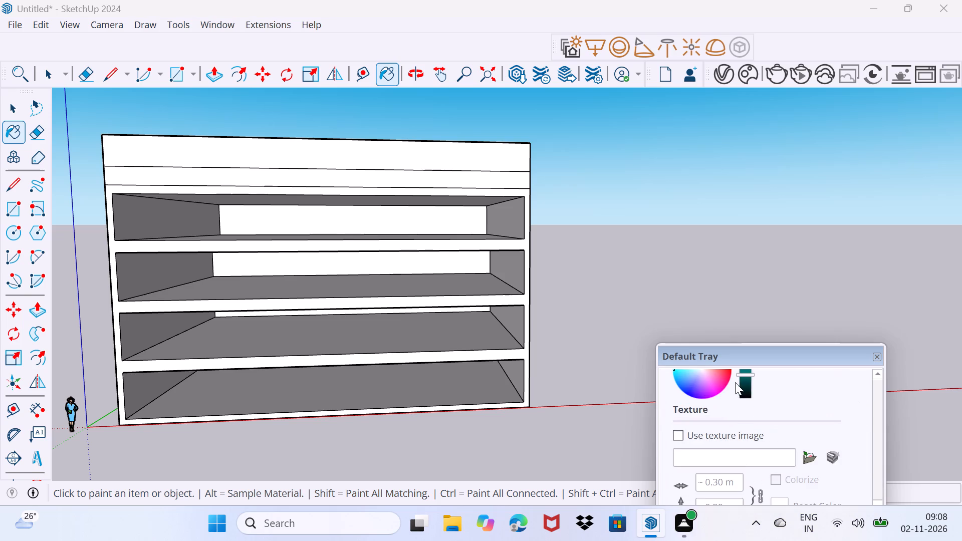
{"action": "left_click_drag", "start_coordinate": [747, 378], "coordinate": [753, 388]}
Paint the first three panels of the side face's topmost row in the darkened teal.
{"action": "scroll", "coordinate": [693, 351], "scroll_direction": "up", "scroll_amount": 1}
{"action": "middle_click_drag", "start_coordinate": [679, 360], "coordinate": [608, 394]}
{"action": "middle_click_drag", "start_coordinate": [541, 316], "coordinate": [333, 381]}
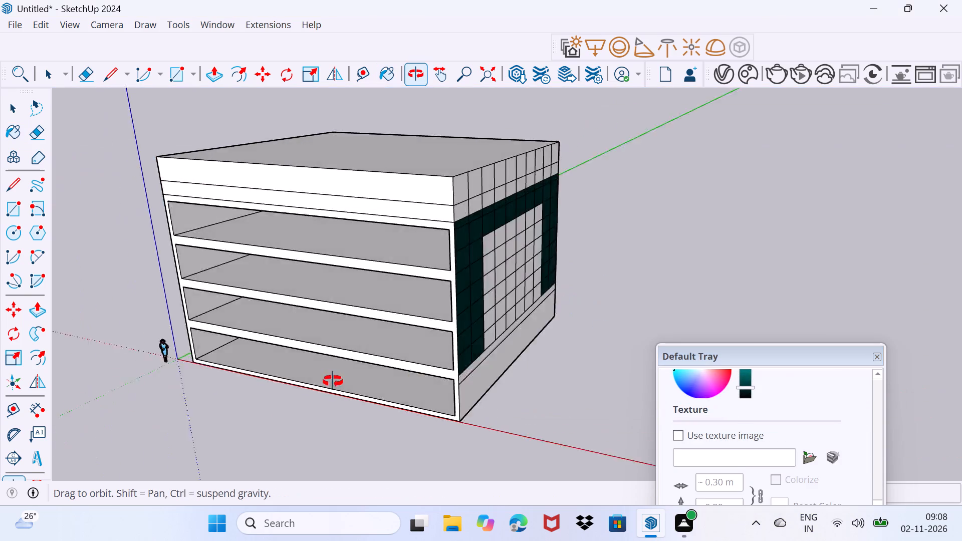
{"action": "middle_click_drag", "start_coordinate": [333, 381], "coordinate": [323, 355]}
{"action": "scroll", "coordinate": [403, 197], "scroll_direction": "up", "scroll_amount": 2}
{"action": "left_click", "coordinate": [440, 186]}
{"action": "left_click", "coordinate": [463, 178]}
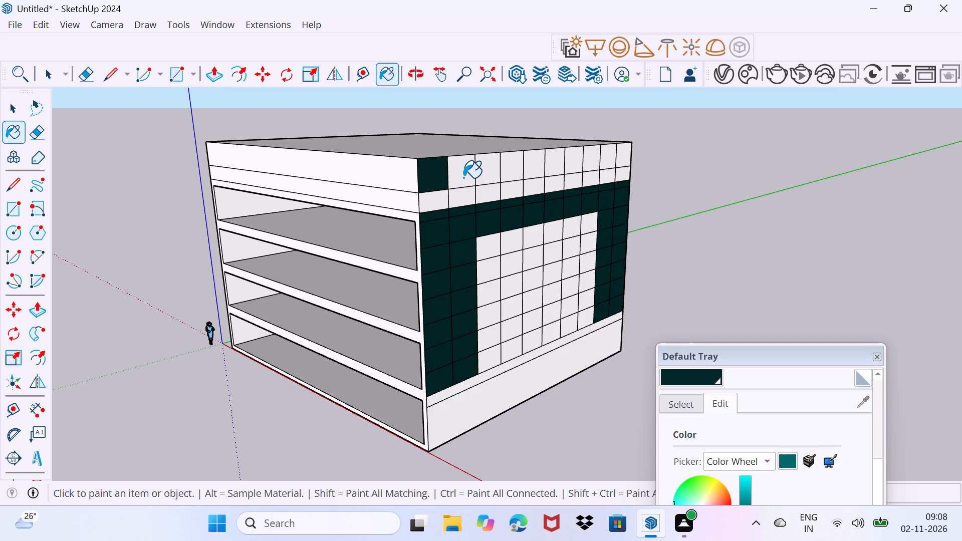
{"action": "scroll", "coordinate": [482, 173], "scroll_direction": "up", "scroll_amount": 2}
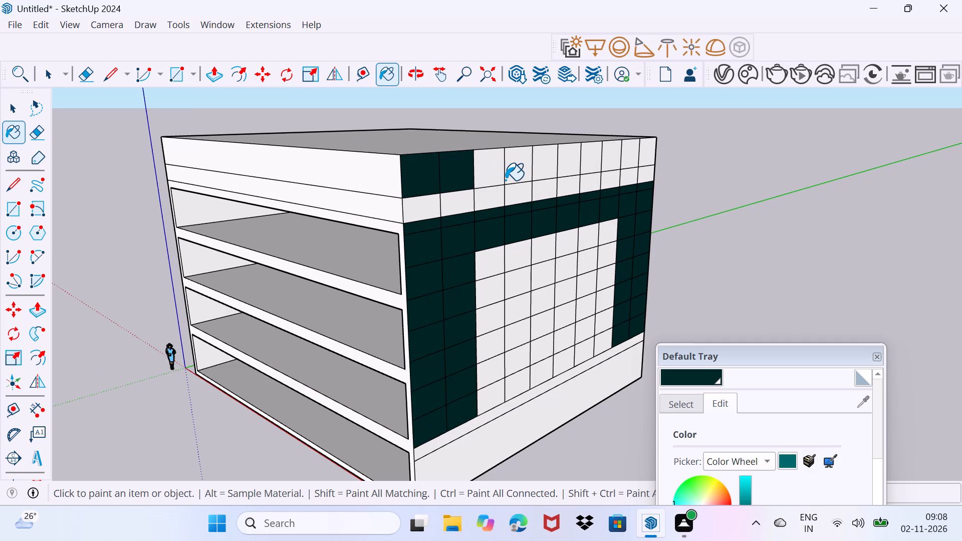
{"action": "left_click", "coordinate": [480, 165]}
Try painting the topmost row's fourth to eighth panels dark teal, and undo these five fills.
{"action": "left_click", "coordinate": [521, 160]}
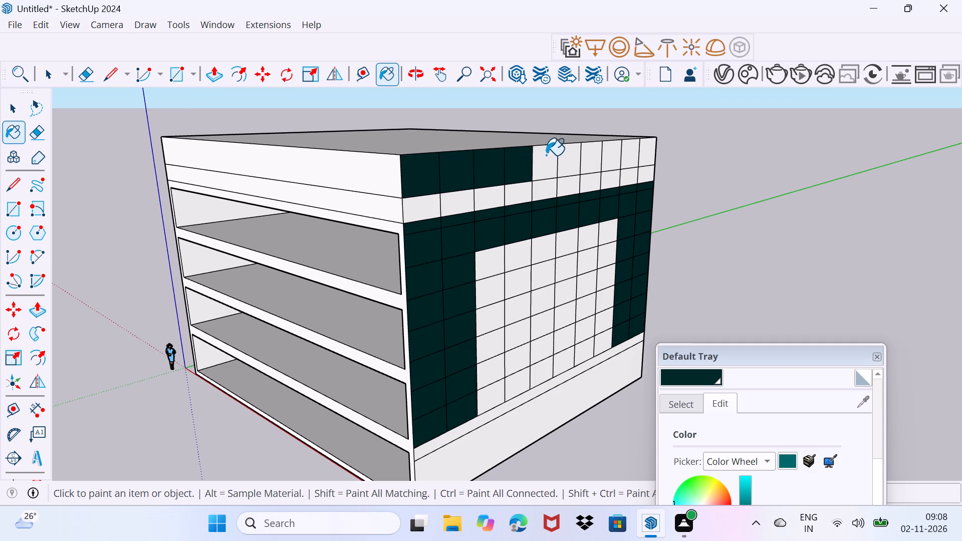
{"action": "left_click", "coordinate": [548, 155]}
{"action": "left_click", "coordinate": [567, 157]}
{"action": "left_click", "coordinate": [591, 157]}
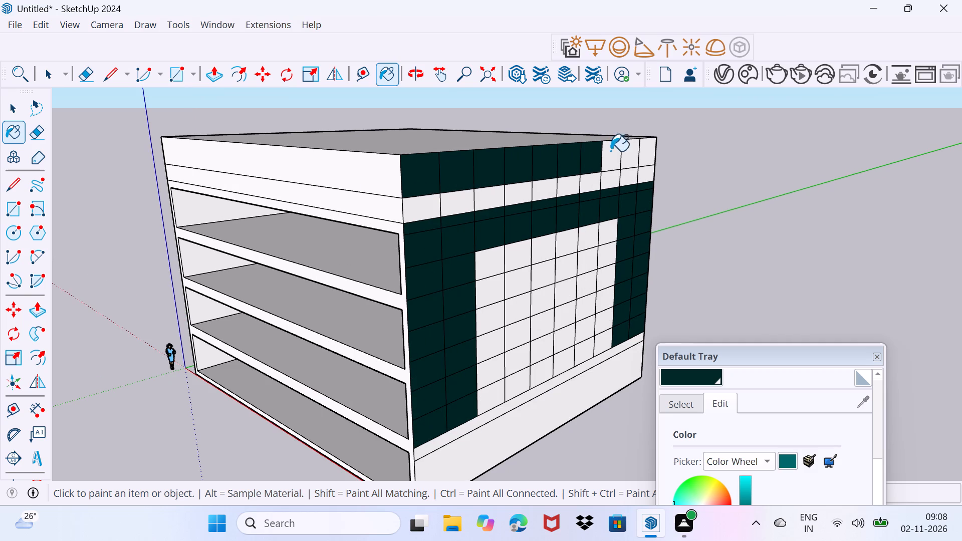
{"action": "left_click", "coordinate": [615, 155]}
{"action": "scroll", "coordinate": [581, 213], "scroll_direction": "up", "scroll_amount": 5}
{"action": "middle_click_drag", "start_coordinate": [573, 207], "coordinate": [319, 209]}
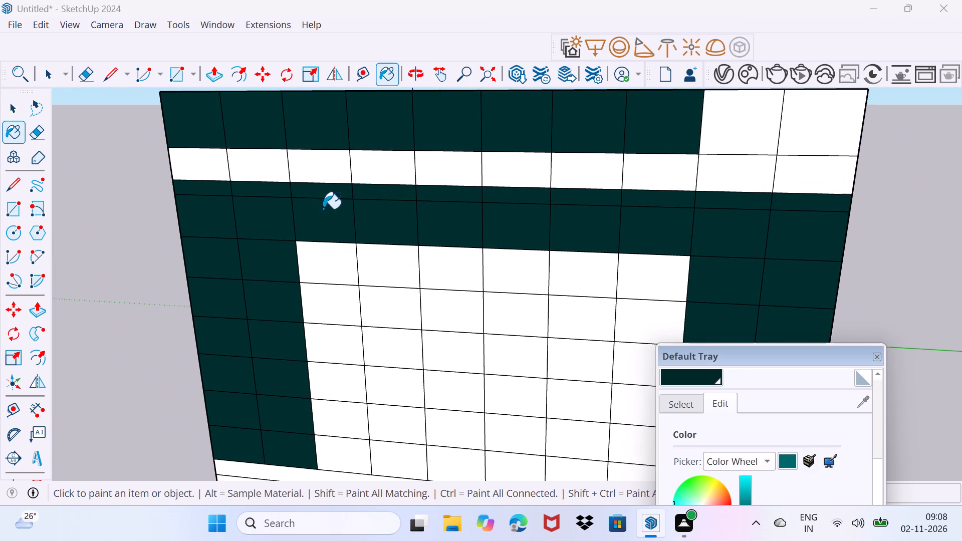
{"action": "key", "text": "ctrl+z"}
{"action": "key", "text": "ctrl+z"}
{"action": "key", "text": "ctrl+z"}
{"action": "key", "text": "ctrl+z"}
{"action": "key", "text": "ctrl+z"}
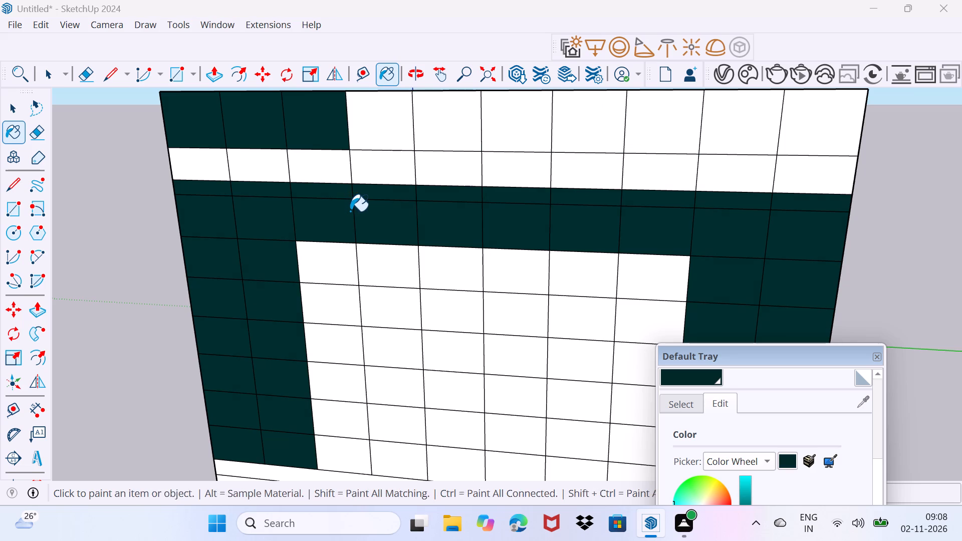
Undo the three dark teal fills on the first panels of the side face's topmost row.
{"action": "key", "text": "ctrl+z"}
{"action": "key", "text": "ctrl+z"}
{"action": "key", "text": "ctrl+z"}
Lighten the near-black 0079_Teal material to a deep teal with the Color Wheel picker's brightness.
{"action": "scroll", "coordinate": [355, 223], "scroll_direction": "down", "scroll_amount": 4}
{"action": "middle_click_drag", "start_coordinate": [375, 297], "coordinate": [481, 245]}
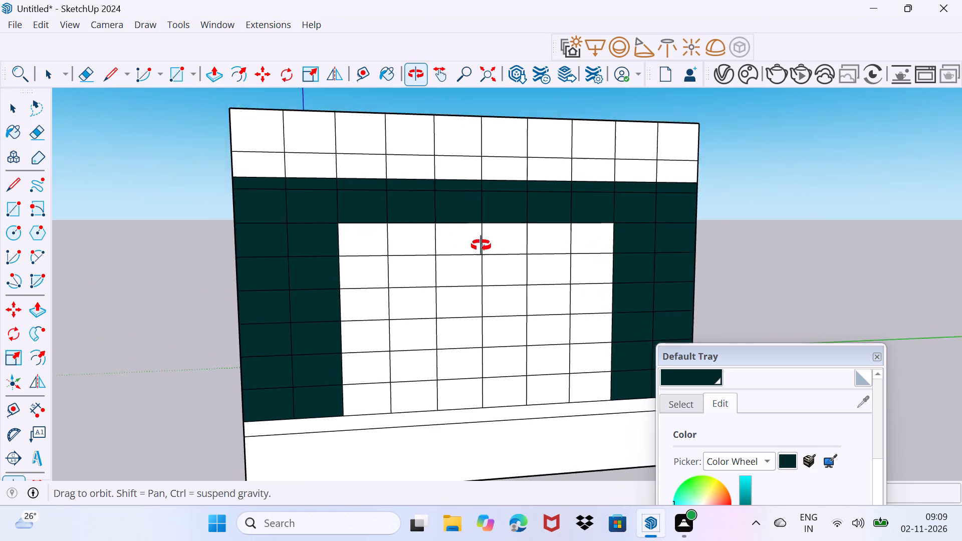
{"action": "middle_click_drag", "start_coordinate": [481, 245], "coordinate": [493, 240]}
{"action": "scroll", "coordinate": [542, 274], "scroll_direction": "down", "scroll_amount": 4}
{"action": "scroll", "coordinate": [748, 471], "scroll_direction": "down", "scroll_amount": 3}
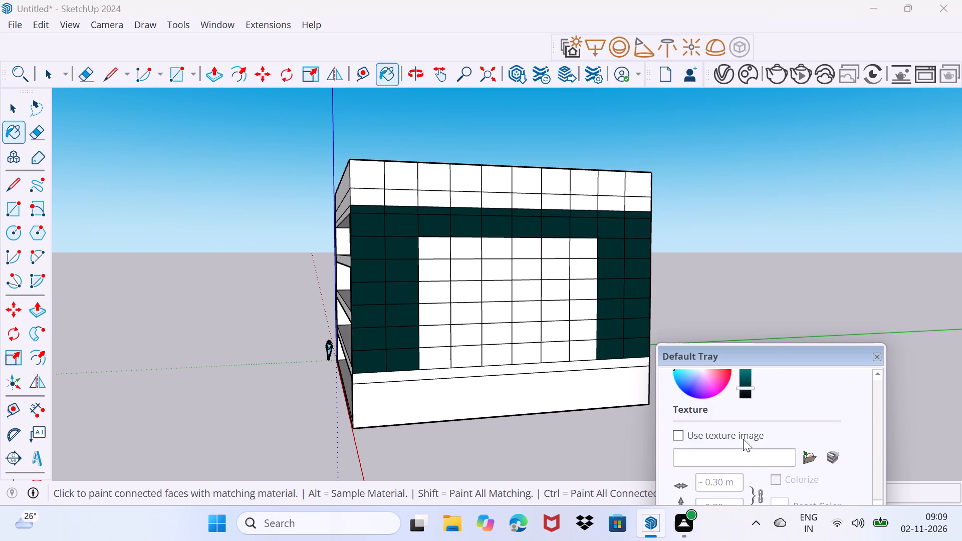
{"action": "left_click_drag", "start_coordinate": [751, 387], "coordinate": [751, 381]}
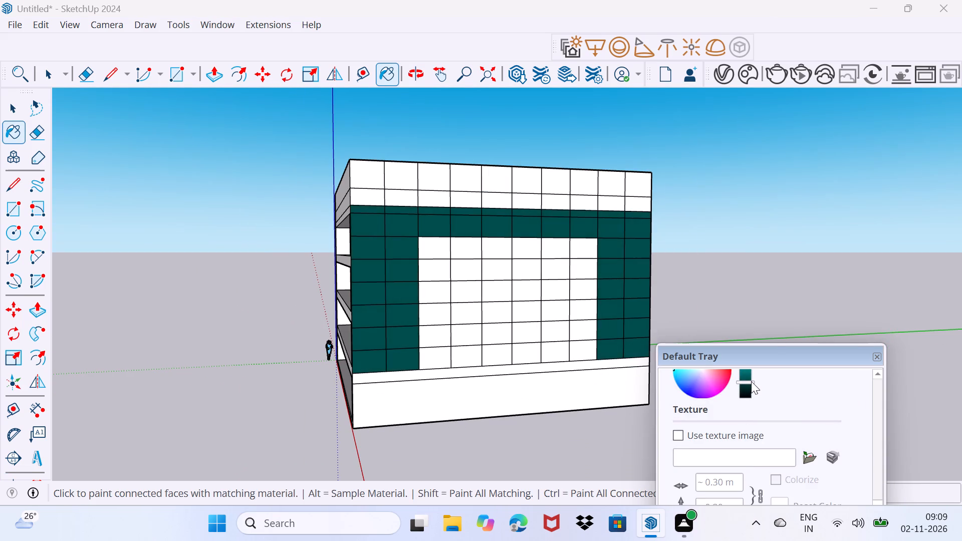
{"action": "left_click_drag", "start_coordinate": [751, 381], "coordinate": [757, 386]}
{"action": "left_click_drag", "start_coordinate": [748, 388], "coordinate": [749, 382]}
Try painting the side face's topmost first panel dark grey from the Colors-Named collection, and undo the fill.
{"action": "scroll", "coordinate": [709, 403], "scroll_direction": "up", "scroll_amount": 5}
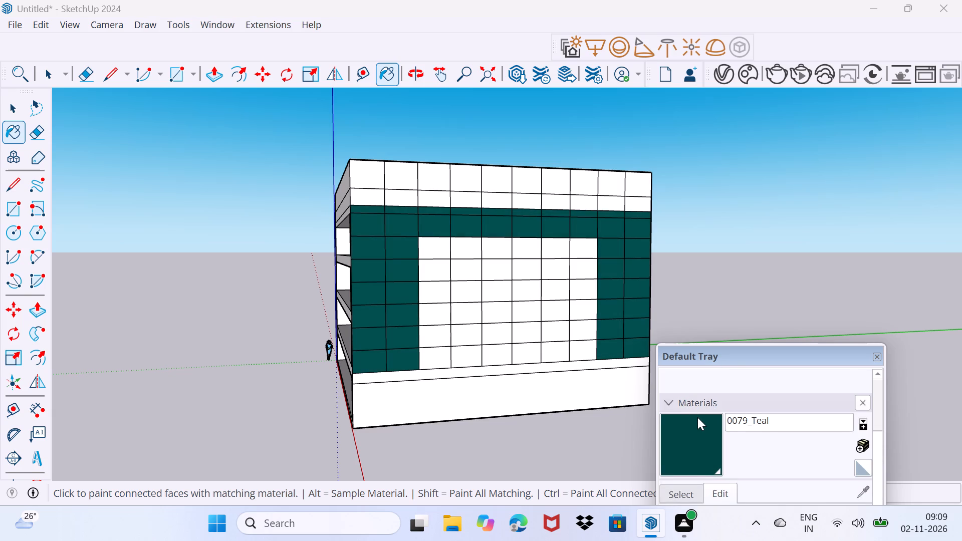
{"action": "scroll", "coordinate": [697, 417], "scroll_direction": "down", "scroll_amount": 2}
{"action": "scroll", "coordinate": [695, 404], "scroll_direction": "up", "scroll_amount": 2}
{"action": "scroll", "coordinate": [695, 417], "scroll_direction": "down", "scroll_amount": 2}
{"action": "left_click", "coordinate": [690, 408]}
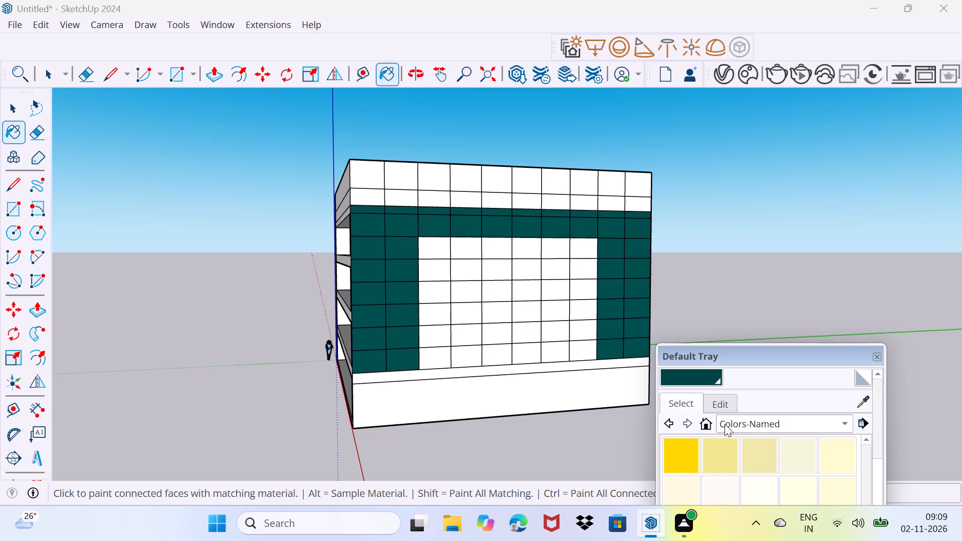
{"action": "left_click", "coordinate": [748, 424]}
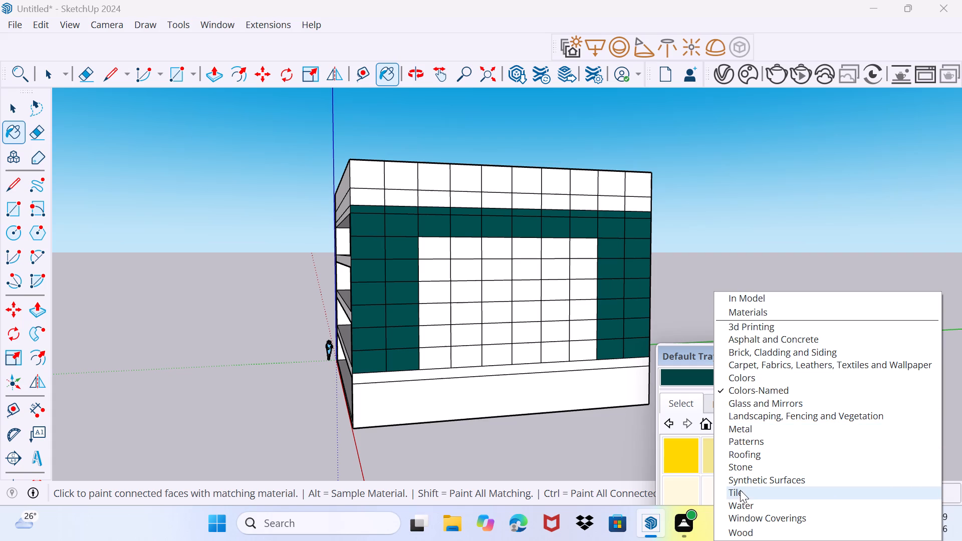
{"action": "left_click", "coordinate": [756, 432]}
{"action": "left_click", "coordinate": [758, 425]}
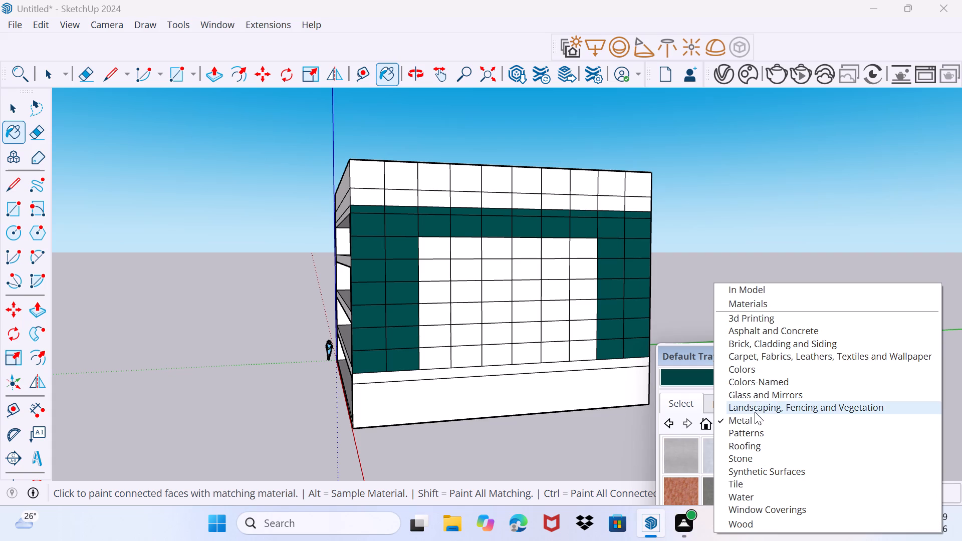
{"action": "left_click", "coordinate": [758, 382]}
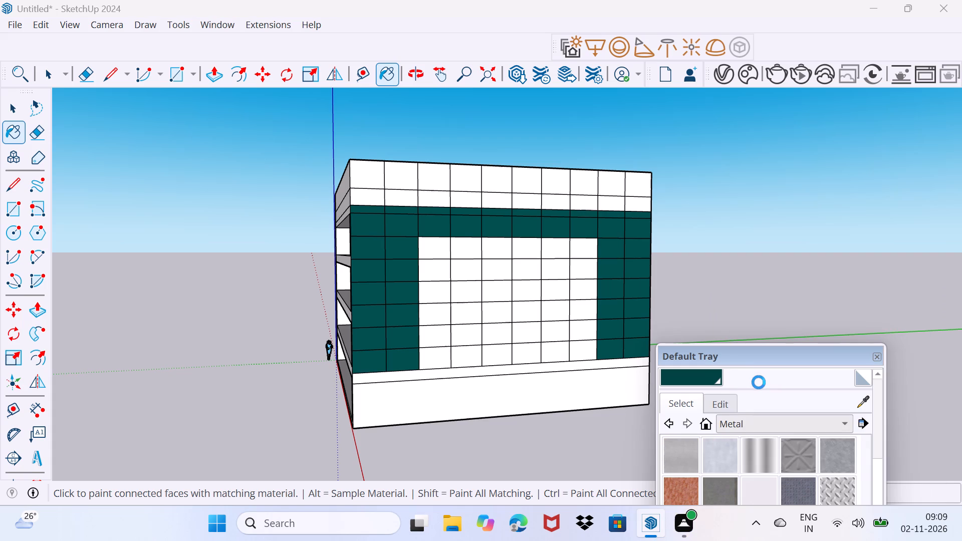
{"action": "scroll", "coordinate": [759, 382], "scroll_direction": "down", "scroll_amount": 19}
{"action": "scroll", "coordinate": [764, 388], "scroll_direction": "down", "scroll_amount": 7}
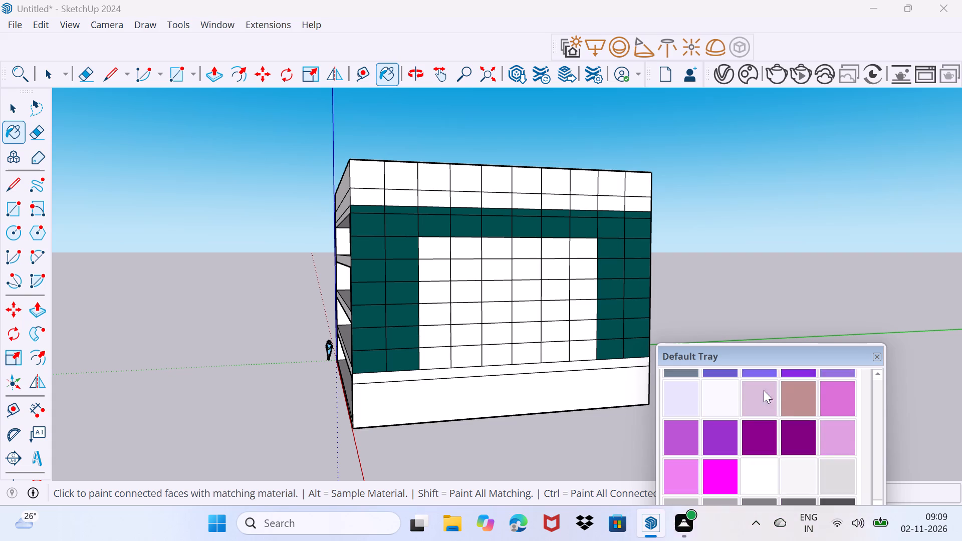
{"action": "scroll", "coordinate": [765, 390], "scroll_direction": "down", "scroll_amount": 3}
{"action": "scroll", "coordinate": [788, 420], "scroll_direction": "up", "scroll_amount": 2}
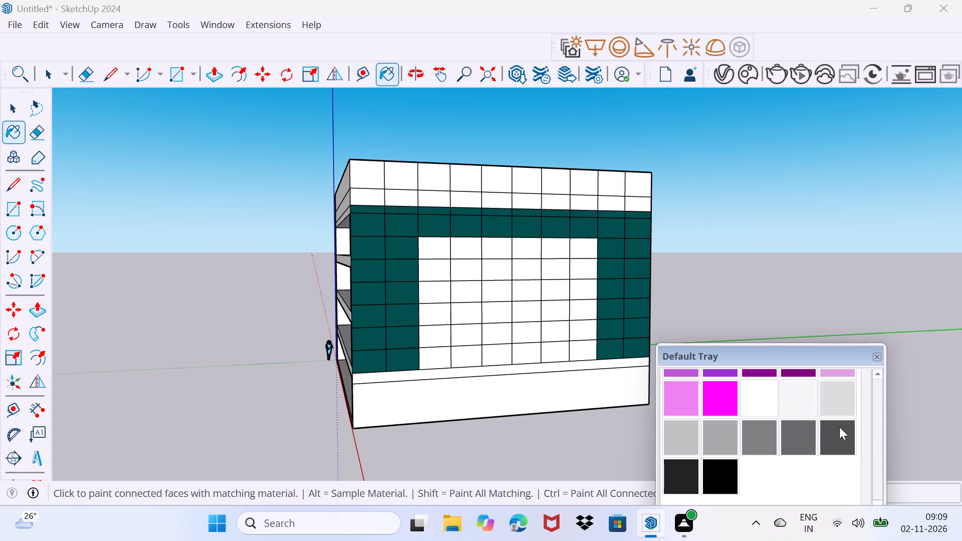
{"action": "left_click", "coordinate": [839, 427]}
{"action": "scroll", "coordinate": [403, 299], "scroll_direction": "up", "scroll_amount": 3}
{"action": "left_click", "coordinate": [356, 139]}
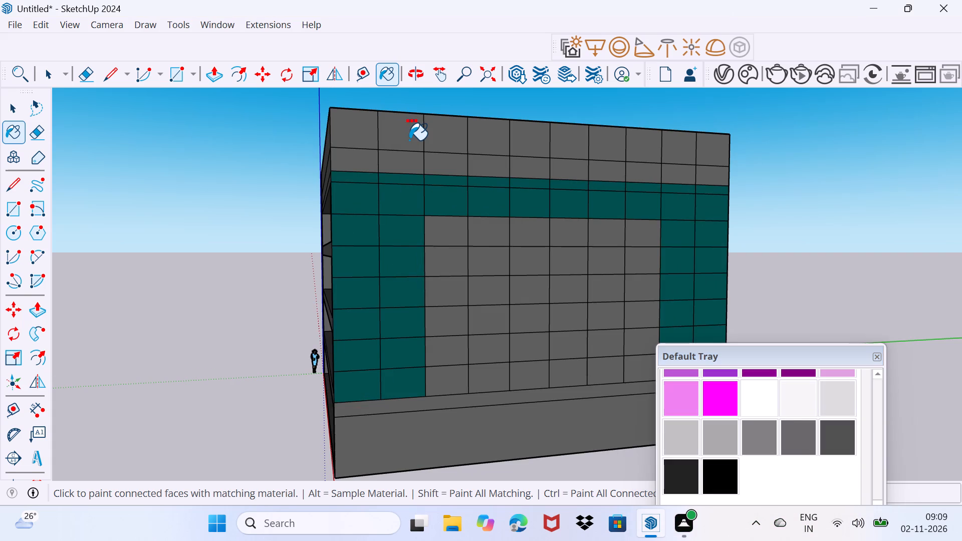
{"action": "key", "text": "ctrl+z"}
Retrace the lower, top and corner edges of the side face's topmost first panel with the Line tool.
{"action": "scroll", "coordinate": [362, 165], "scroll_direction": "up", "scroll_amount": 4}
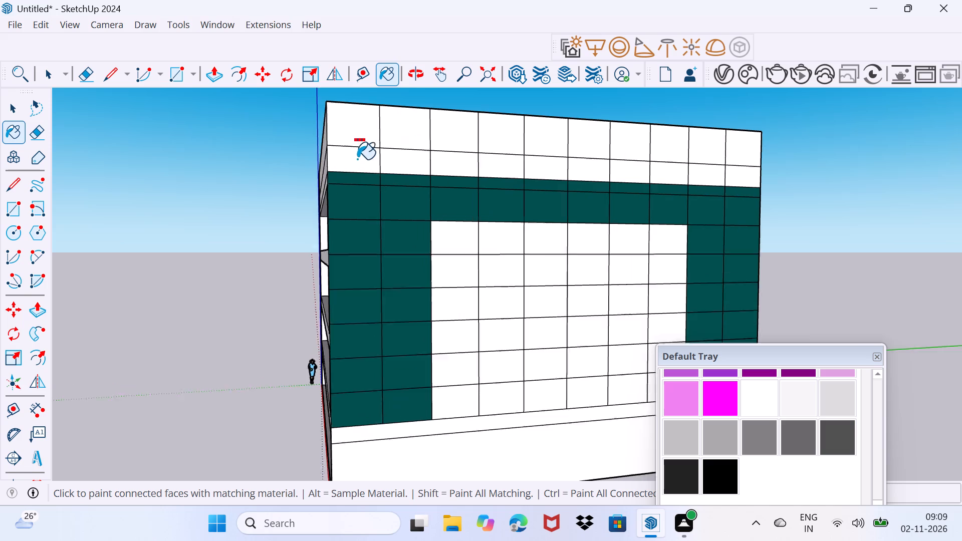
{"action": "middle_click_drag", "start_coordinate": [308, 149], "coordinate": [480, 244]}
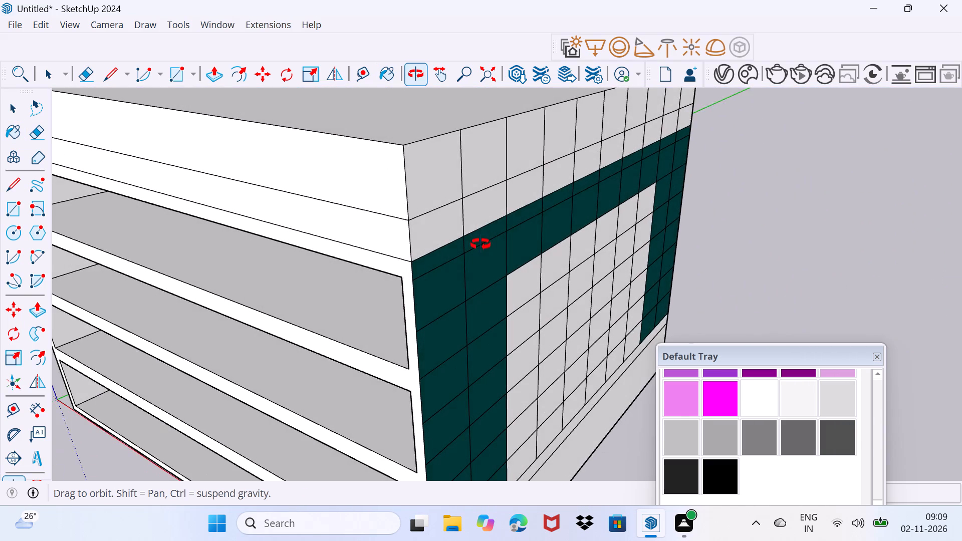
{"action": "middle_click_drag", "start_coordinate": [480, 244], "coordinate": [484, 243]}
{"action": "scroll", "coordinate": [417, 152], "scroll_direction": "up", "scroll_amount": 10}
{"action": "middle_click_drag", "start_coordinate": [428, 282], "coordinate": [395, 235]}
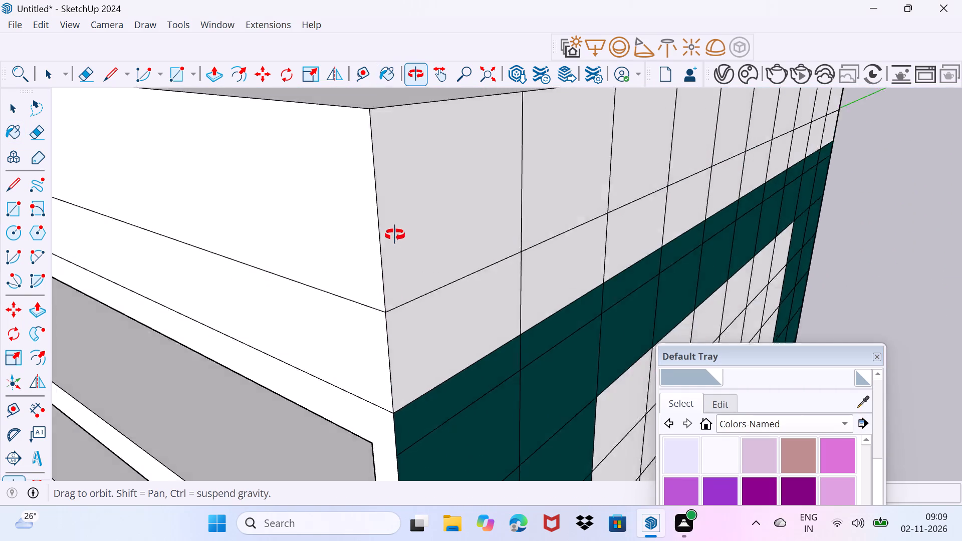
{"action": "middle_click_drag", "start_coordinate": [395, 235], "coordinate": [391, 208]}
{"action": "key", "text": "l"}
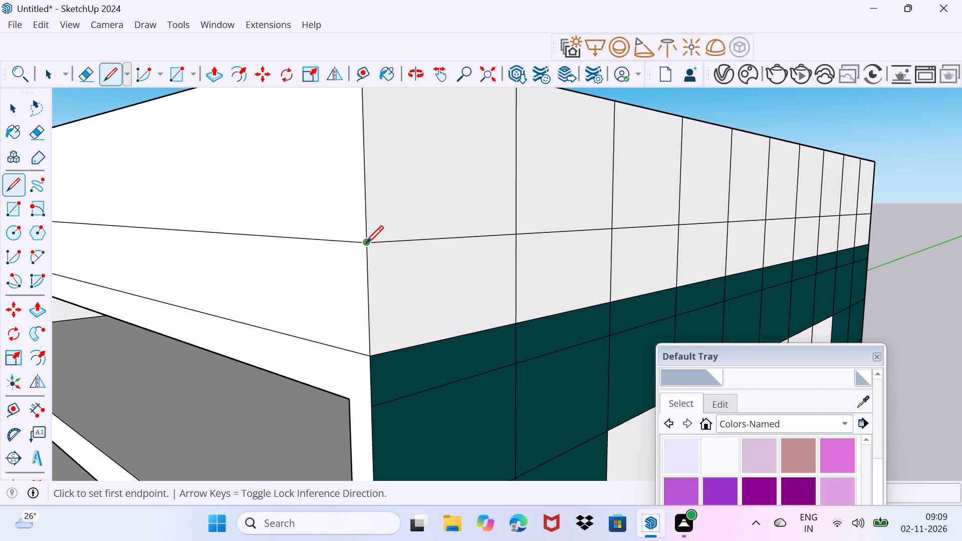
{"action": "left_click", "coordinate": [366, 241]}
{"action": "left_click", "coordinate": [519, 236]}
{"action": "scroll", "coordinate": [444, 210], "scroll_direction": "down", "scroll_amount": 1, "text": "shift"}
{"action": "middle_click_drag", "start_coordinate": [449, 222], "coordinate": [478, 328], "text": "shift"}
{"action": "left_click_drag", "start_coordinate": [407, 186], "coordinate": [430, 188]}
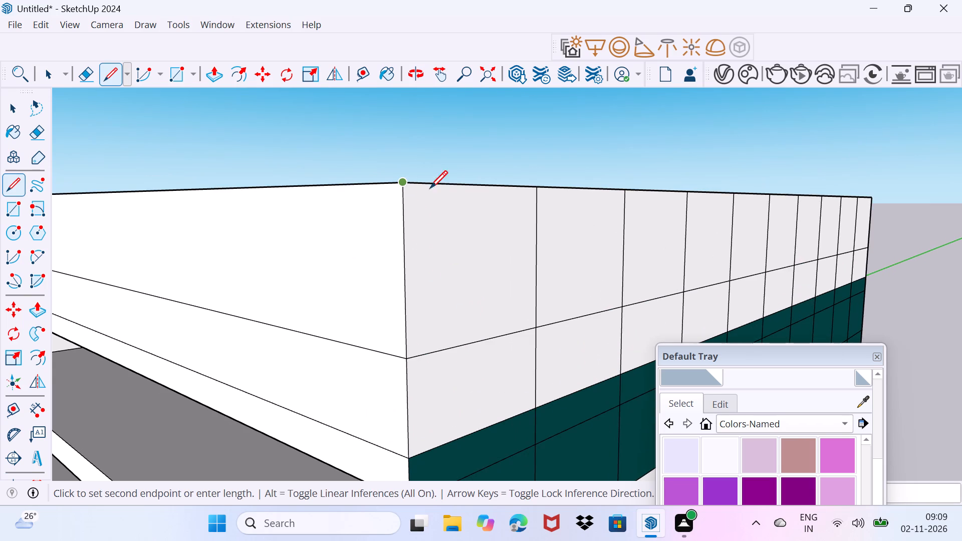
{"action": "left_click_drag", "start_coordinate": [430, 188], "coordinate": [421, 188]}
{"action": "left_click", "coordinate": [535, 183]}
{"action": "left_click_drag", "start_coordinate": [404, 181], "coordinate": [406, 186]}
{"action": "left_click", "coordinate": [408, 356]}
{"action": "key", "text": "space"}
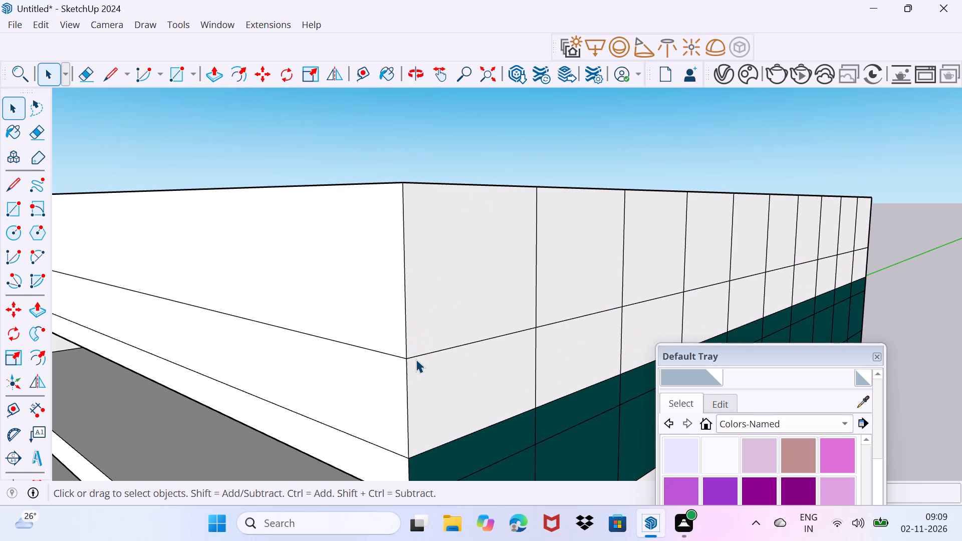
Paint all ten panels of the side face's topmost row dark grey from the Colors-Named collection.
{"action": "scroll", "coordinate": [768, 435], "scroll_direction": "down", "scroll_amount": 4}
{"action": "scroll", "coordinate": [730, 458], "scroll_direction": "up", "scroll_amount": 2}
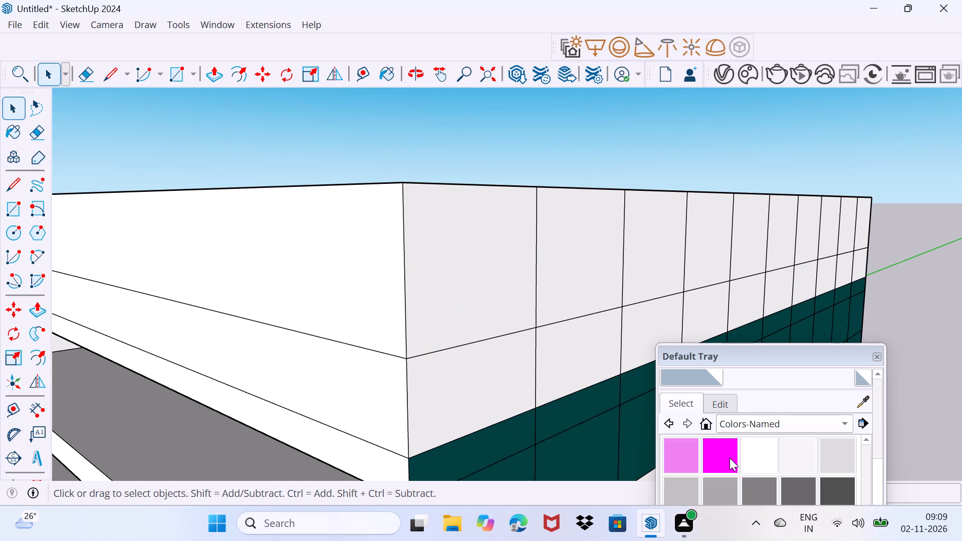
{"action": "scroll", "coordinate": [783, 469], "scroll_direction": "down", "scroll_amount": 1}
{"action": "left_click", "coordinate": [836, 463]}
{"action": "left_click", "coordinate": [467, 307]}
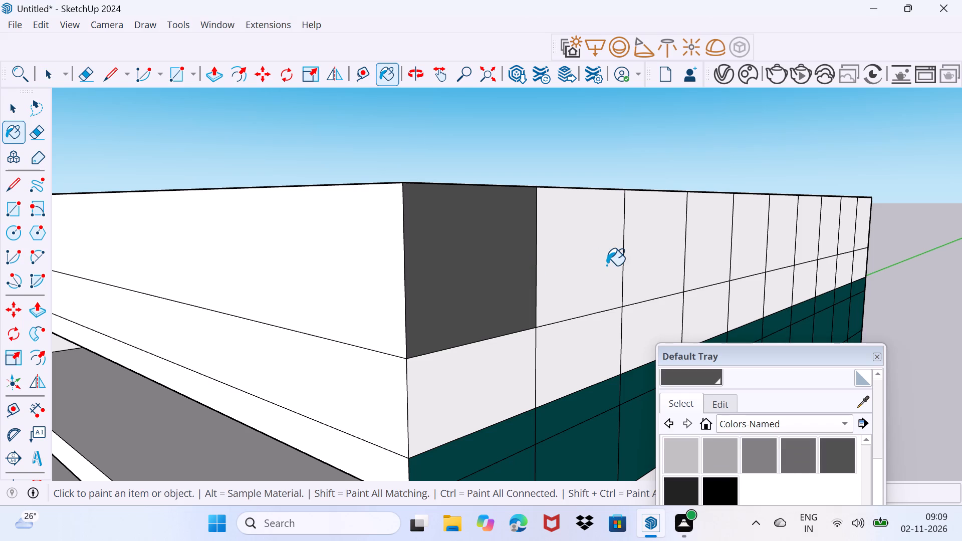
{"action": "left_click", "coordinate": [606, 265]}
{"action": "left_click_drag", "start_coordinate": [661, 260], "coordinate": [668, 258]}
{"action": "left_click", "coordinate": [707, 249]}
{"action": "left_click", "coordinate": [737, 243]}
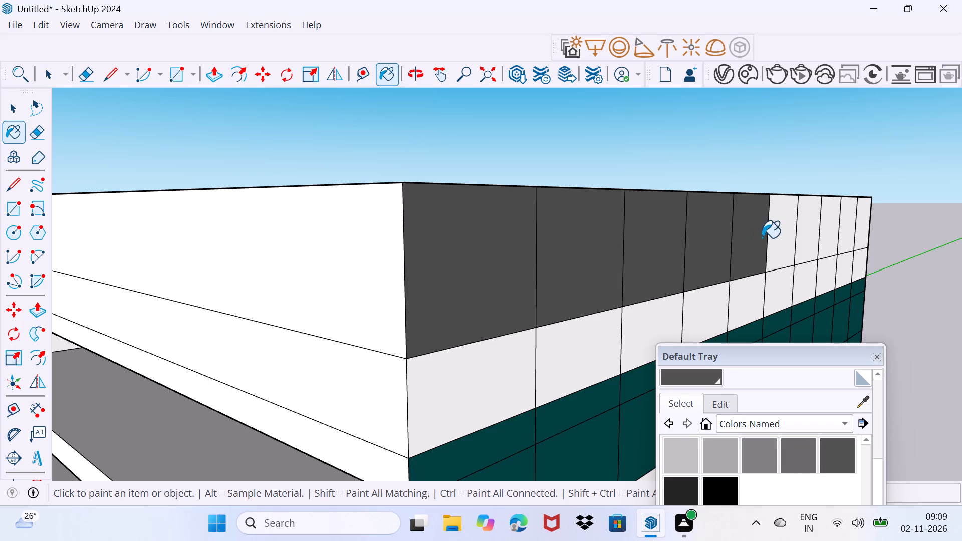
{"action": "left_click", "coordinate": [794, 236]}
{"action": "left_click", "coordinate": [810, 230]}
{"action": "left_click", "coordinate": [830, 225]}
{"action": "left_click", "coordinate": [846, 220]}
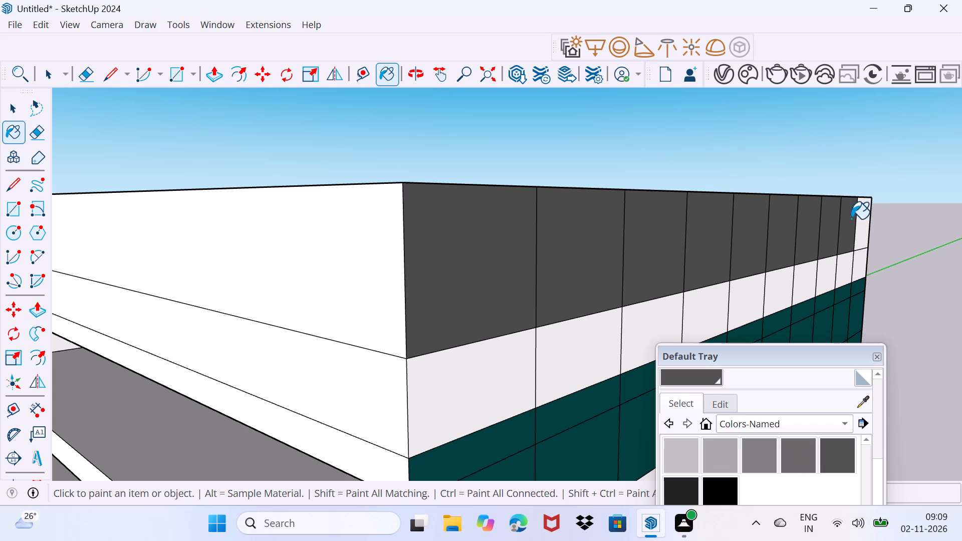
{"action": "left_click", "coordinate": [865, 218]}
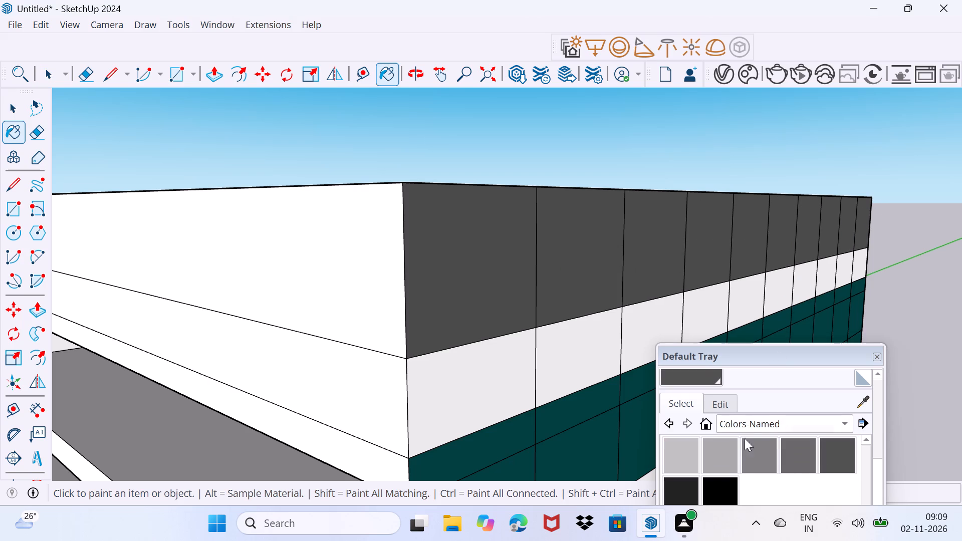
Paint all ten panels of the side face's second row, just above the teal band, in a light grey.
{"action": "left_click", "coordinate": [717, 460]}
{"action": "left_click", "coordinate": [441, 373]}
{"action": "left_click_drag", "start_coordinate": [548, 369], "coordinate": [554, 365]}
{"action": "left_click", "coordinate": [644, 340]}
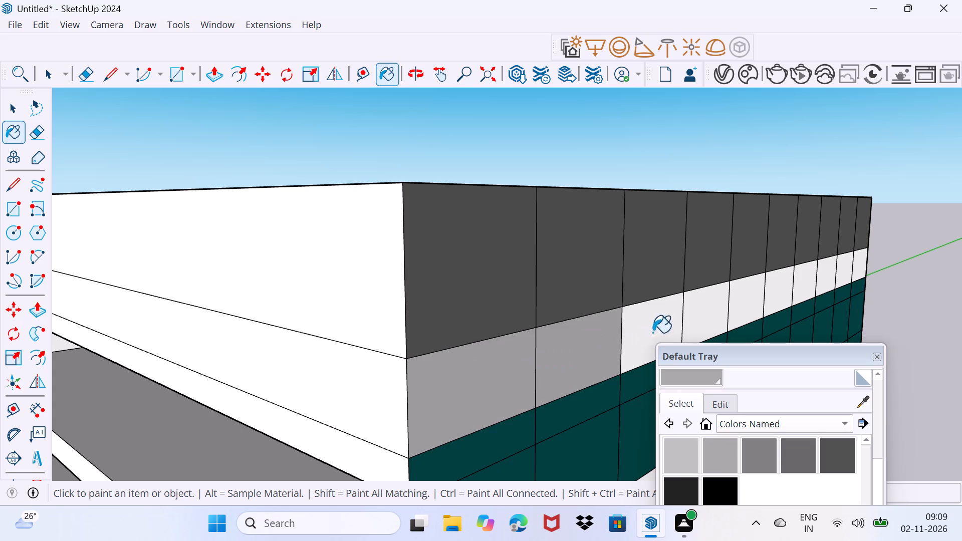
{"action": "left_click_drag", "start_coordinate": [693, 315], "coordinate": [701, 313]}
{"action": "left_click", "coordinate": [750, 307]}
{"action": "left_click", "coordinate": [777, 293]}
{"action": "left_click", "coordinate": [803, 286]}
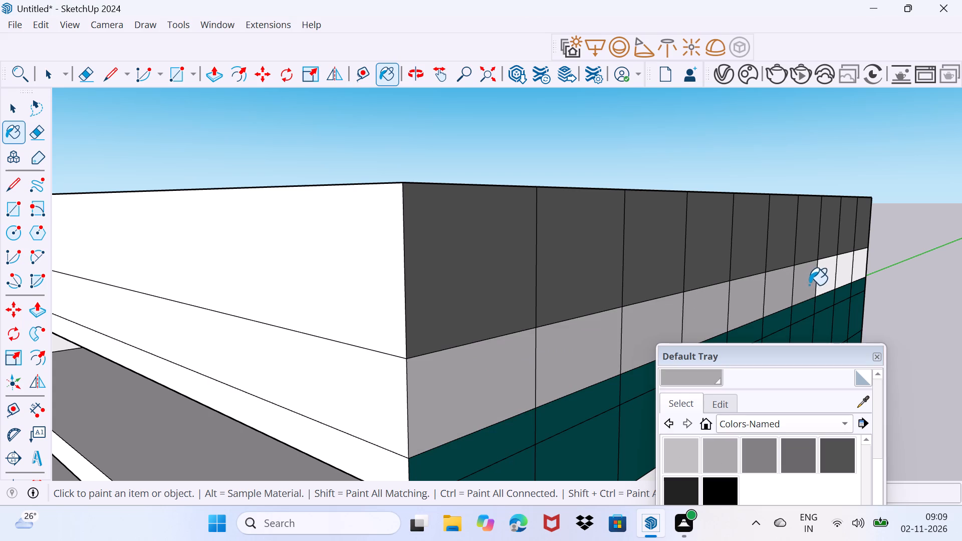
{"action": "left_click_drag", "start_coordinate": [819, 283], "coordinate": [825, 282]}
{"action": "left_click_drag", "start_coordinate": [838, 275], "coordinate": [845, 272]}
{"action": "left_click", "coordinate": [853, 267]}
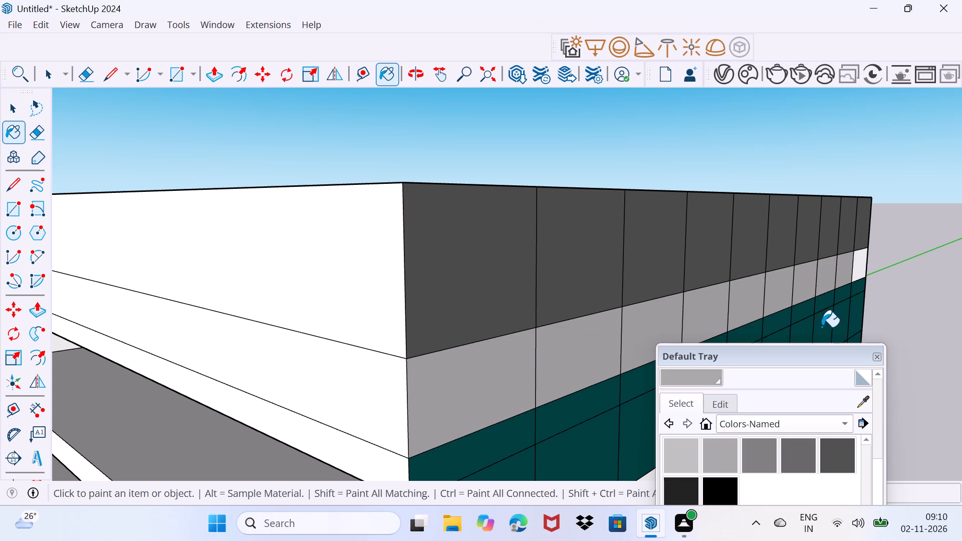
{"action": "left_click", "coordinate": [862, 272]}
Paint the six panels of the first column inside the teal frame in the same light grey.
{"action": "left_click_drag", "start_coordinate": [808, 351], "coordinate": [793, 504]}
{"action": "scroll", "coordinate": [727, 311], "scroll_direction": "down", "scroll_amount": 8}
{"action": "middle_click_drag", "start_coordinate": [727, 337], "coordinate": [633, 160], "text": "shift"}
{"action": "scroll", "coordinate": [628, 279], "scroll_direction": "up", "scroll_amount": 4}
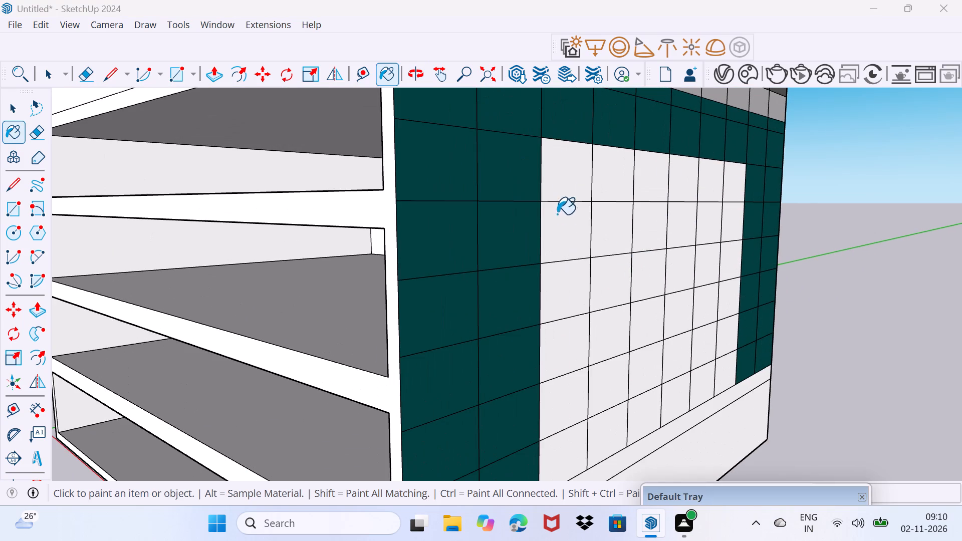
{"action": "left_click", "coordinate": [557, 191]}
{"action": "left_click", "coordinate": [578, 249]}
{"action": "left_click", "coordinate": [570, 288]}
{"action": "left_click", "coordinate": [567, 333]}
{"action": "left_click", "coordinate": [562, 408]}
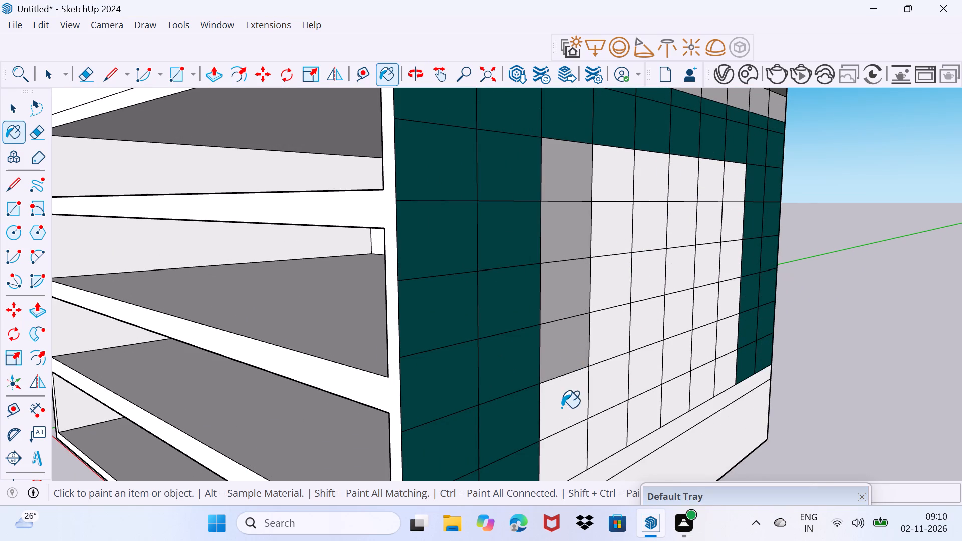
{"action": "left_click", "coordinate": [567, 451]}
Paint all panels of the second and third columns inside the teal frame light grey.
{"action": "left_click", "coordinate": [617, 392]}
{"action": "left_click", "coordinate": [614, 433]}
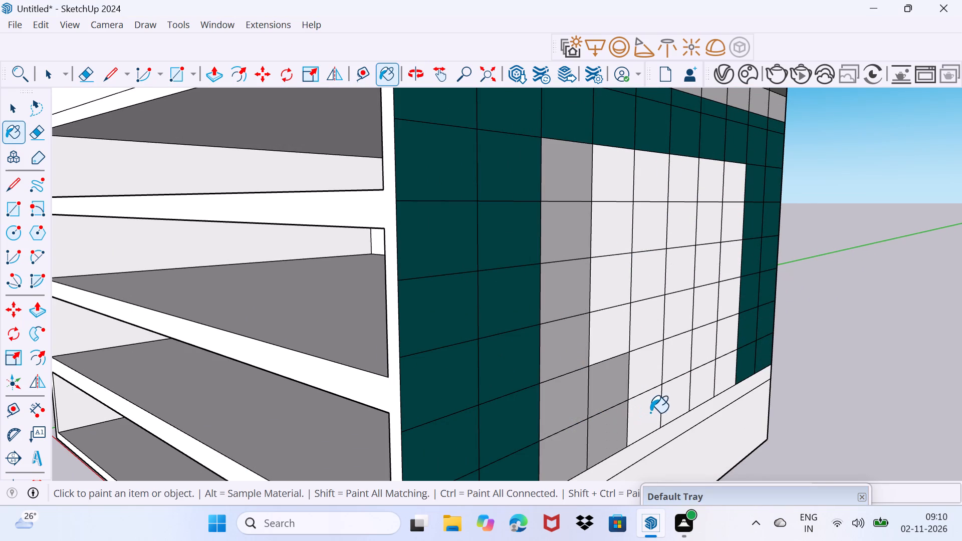
{"action": "left_click", "coordinate": [650, 413]}
{"action": "left_click", "coordinate": [644, 385]}
{"action": "left_click_drag", "start_coordinate": [611, 354], "coordinate": [624, 346]}
{"action": "left_click", "coordinate": [648, 331]}
{"action": "left_click", "coordinate": [616, 287]}
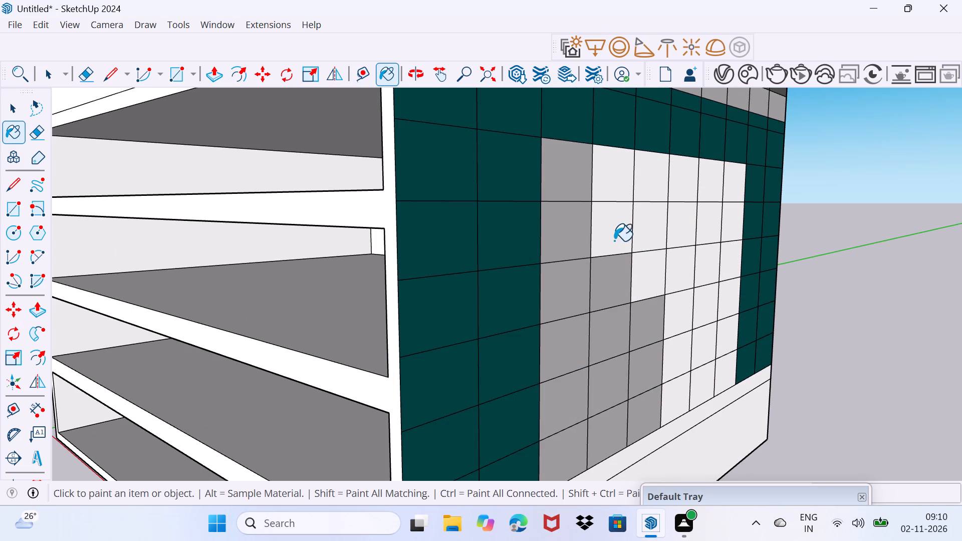
{"action": "left_click", "coordinate": [612, 237]}
{"action": "left_click", "coordinate": [611, 188]}
{"action": "left_click", "coordinate": [651, 180]}
{"action": "left_click_drag", "start_coordinate": [639, 227], "coordinate": [642, 233]}
{"action": "left_click", "coordinate": [650, 271]}
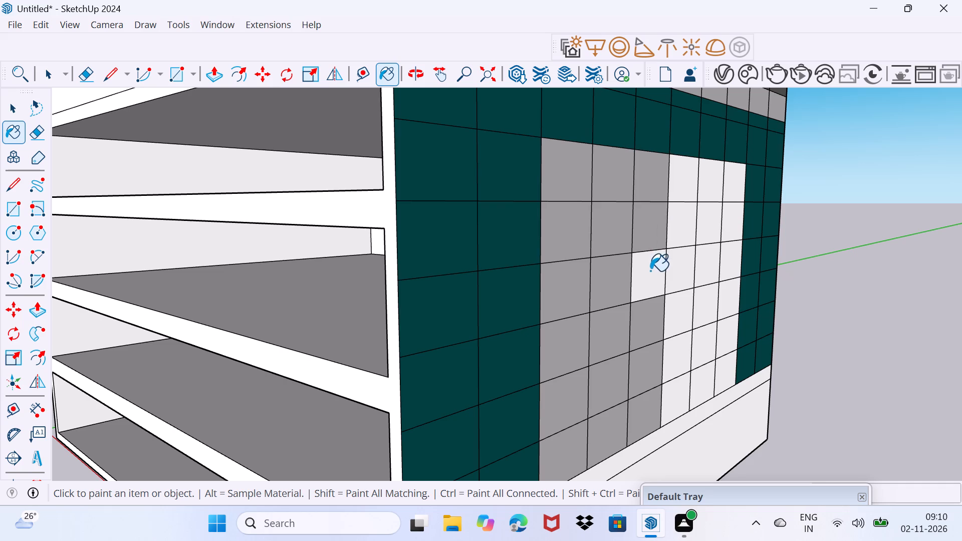
Paint the lower four rows of the remaining three columns inside the teal frame light grey.
{"action": "left_click", "coordinate": [678, 267]}
{"action": "left_click", "coordinate": [679, 313]}
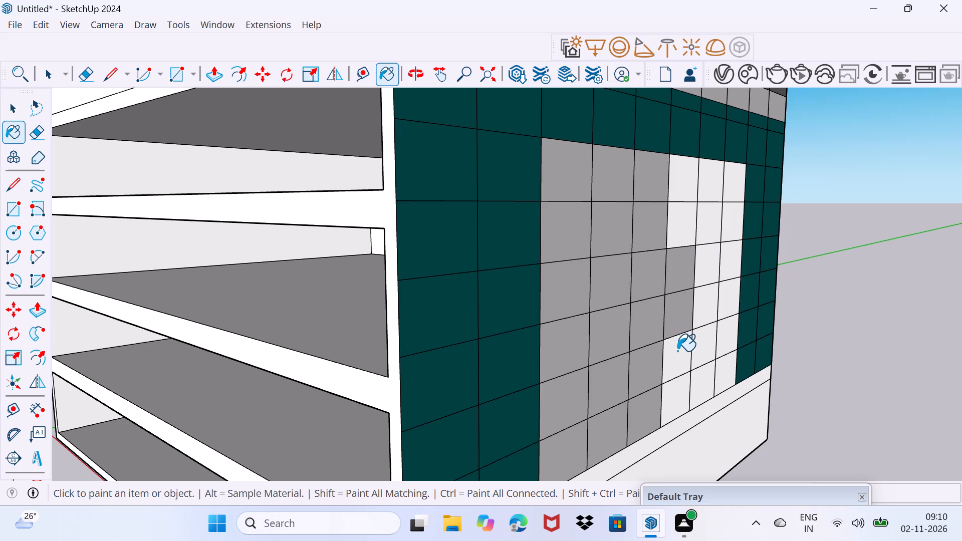
{"action": "left_click", "coordinate": [679, 363]}
{"action": "left_click", "coordinate": [679, 389]}
{"action": "left_click", "coordinate": [703, 339]}
{"action": "left_click", "coordinate": [704, 381]}
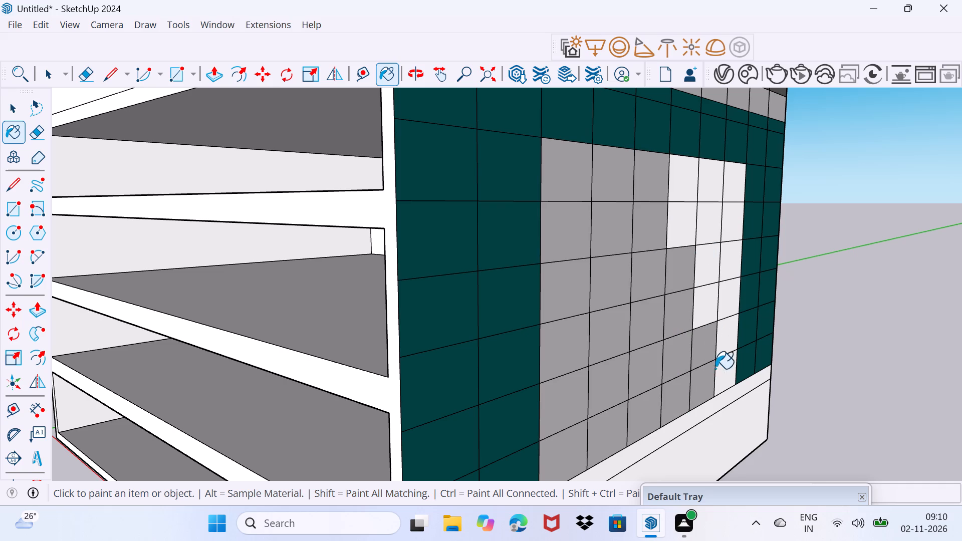
{"action": "left_click", "coordinate": [725, 368]}
{"action": "left_click", "coordinate": [724, 335]}
{"action": "left_click", "coordinate": [732, 308]}
{"action": "left_click", "coordinate": [693, 305]}
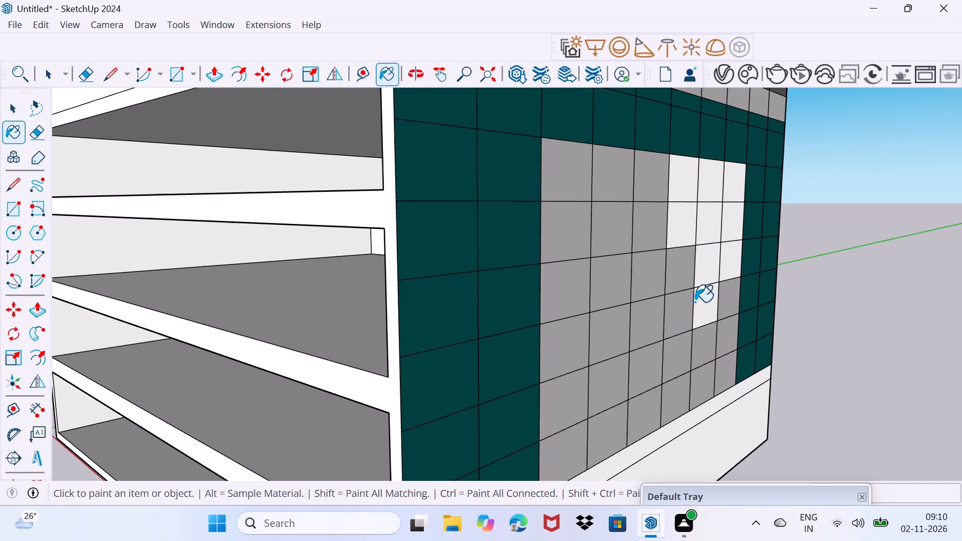
{"action": "left_click", "coordinate": [710, 261]}
{"action": "left_click", "coordinate": [735, 261]}
Paint the upper two rows of the last three columns inside the teal frame light grey.
{"action": "left_click", "coordinate": [726, 216]}
{"action": "left_click", "coordinate": [696, 244]}
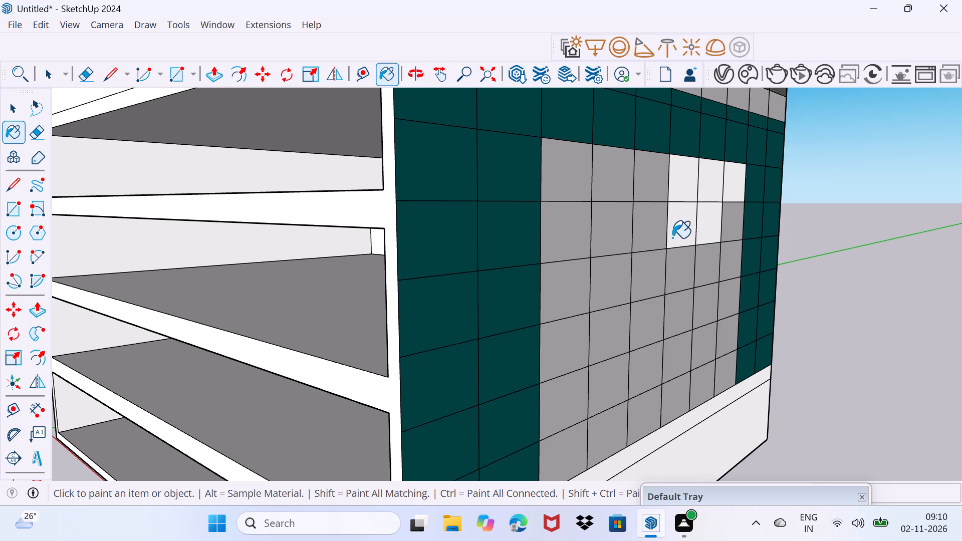
{"action": "left_click", "coordinate": [672, 238]}
{"action": "left_click", "coordinate": [712, 225]}
{"action": "left_click", "coordinate": [680, 176]}
{"action": "left_click", "coordinate": [712, 177]}
{"action": "left_click", "coordinate": [739, 179]}
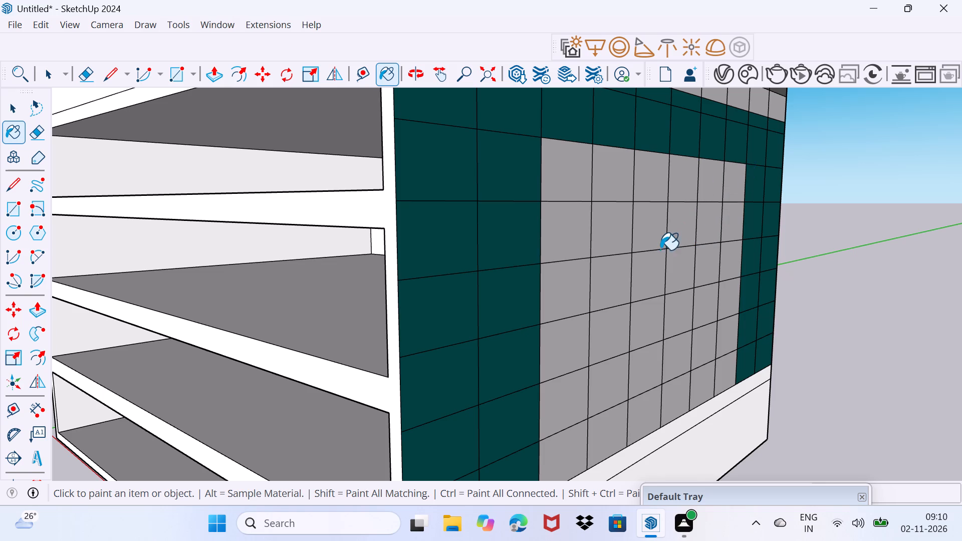
Bring the building's front face with its four deep openings into view.
{"action": "scroll", "coordinate": [654, 250], "scroll_direction": "down", "scroll_amount": 11}
{"action": "middle_click_drag", "start_coordinate": [540, 302], "coordinate": [682, 272]}
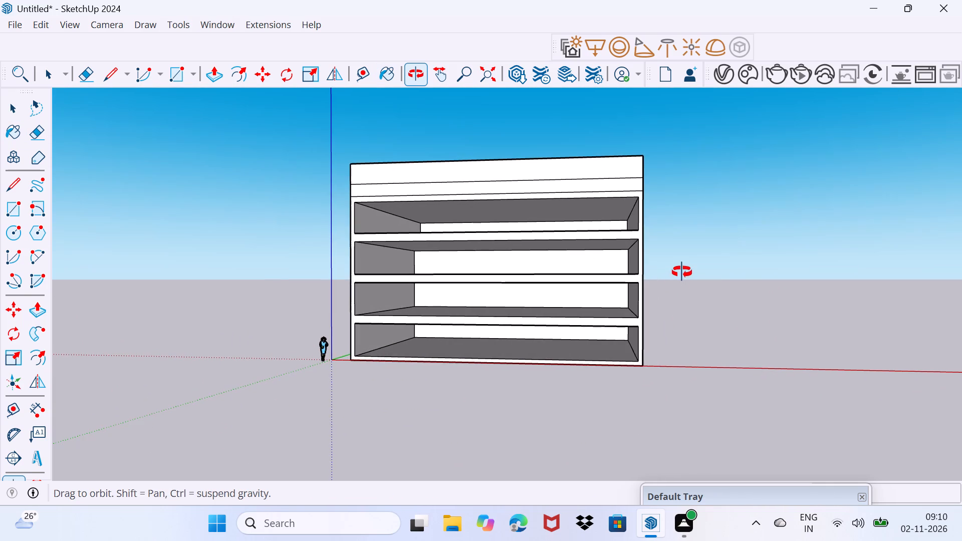
{"action": "middle_click_drag", "start_coordinate": [682, 272], "coordinate": [724, 335]}
{"action": "scroll", "coordinate": [559, 322], "scroll_direction": "up", "scroll_amount": 2}
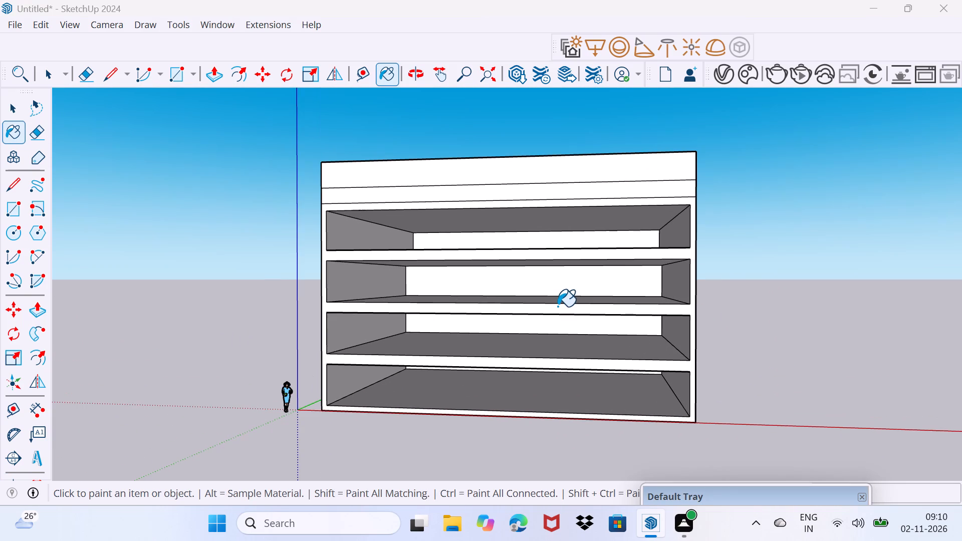
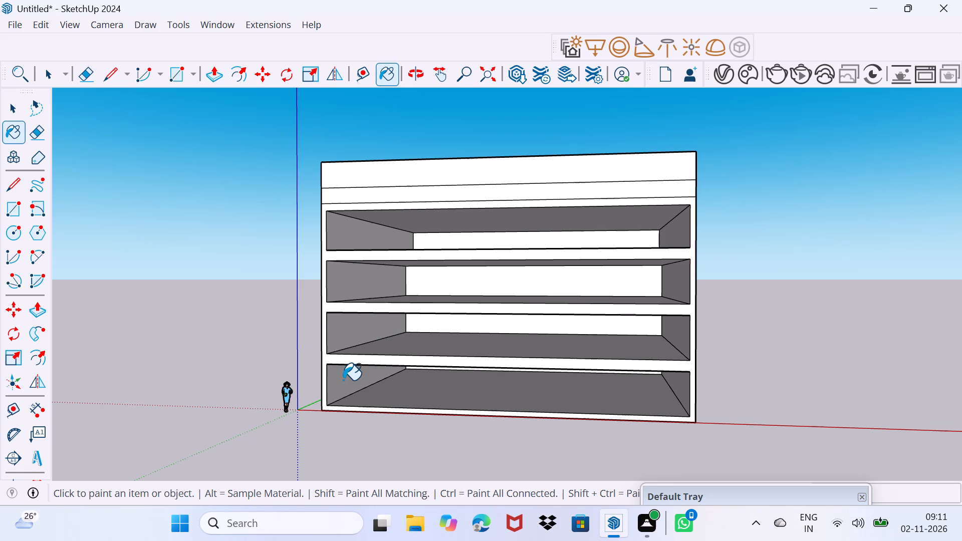
Copy the roof's left side edge across the roof twice, creating two front-to-back lines that split it into three strips.
{"action": "scroll", "coordinate": [343, 379], "scroll_direction": "up", "scroll_amount": 2}
{"action": "middle_click_drag", "start_coordinate": [358, 400], "coordinate": [435, 427]}
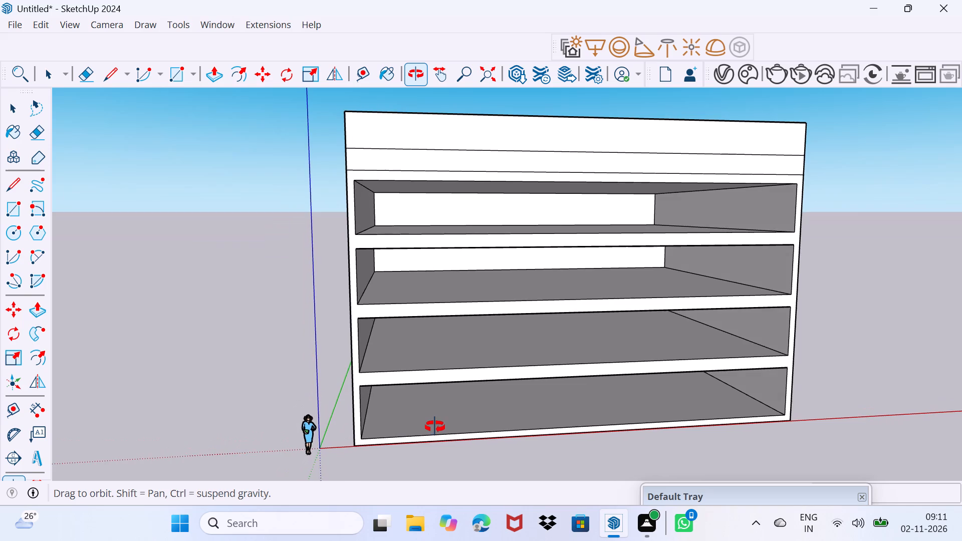
{"action": "middle_click_drag", "start_coordinate": [435, 427], "coordinate": [434, 421]}
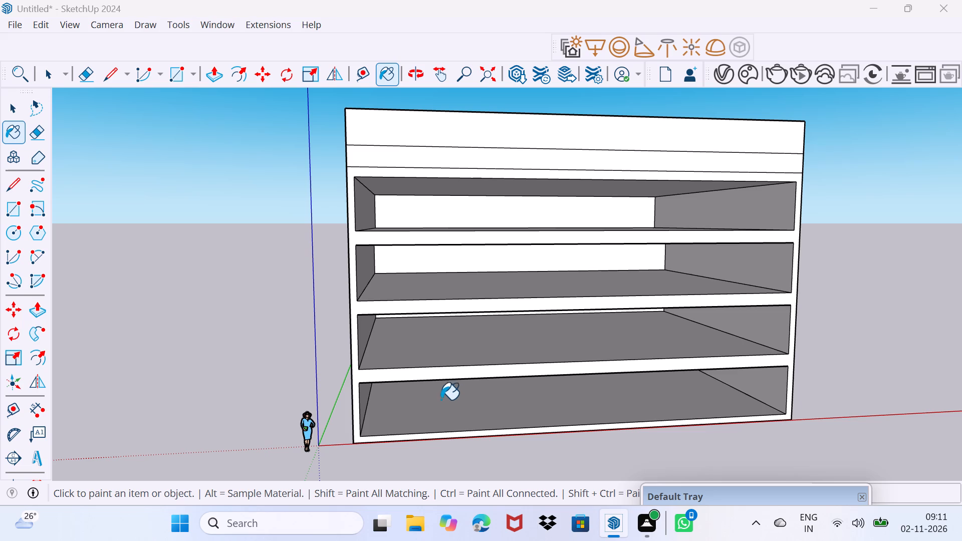
{"action": "scroll", "coordinate": [219, 321], "scroll_direction": "up", "scroll_amount": 1}
{"action": "middle_click_drag", "start_coordinate": [240, 314], "coordinate": [249, 333]}
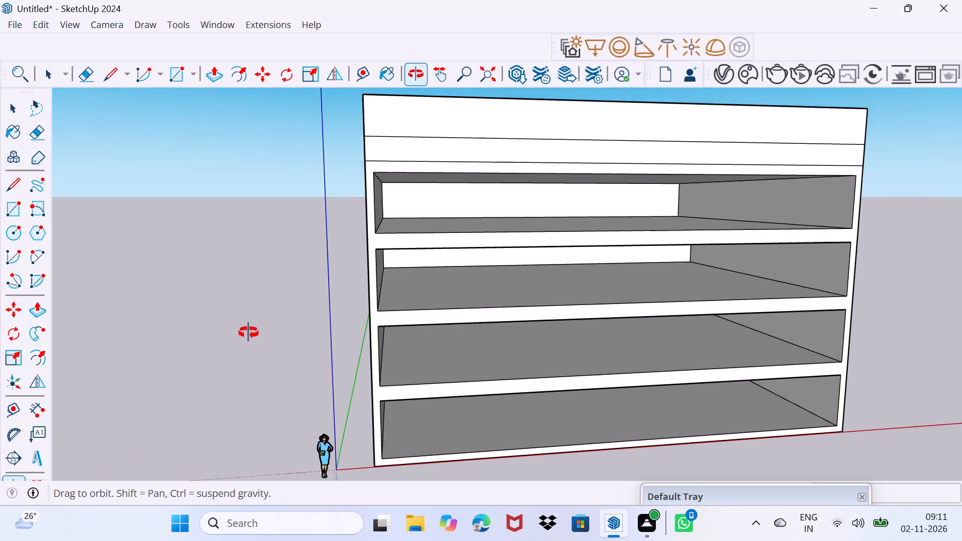
{"action": "middle_click_drag", "start_coordinate": [249, 333], "coordinate": [266, 333]}
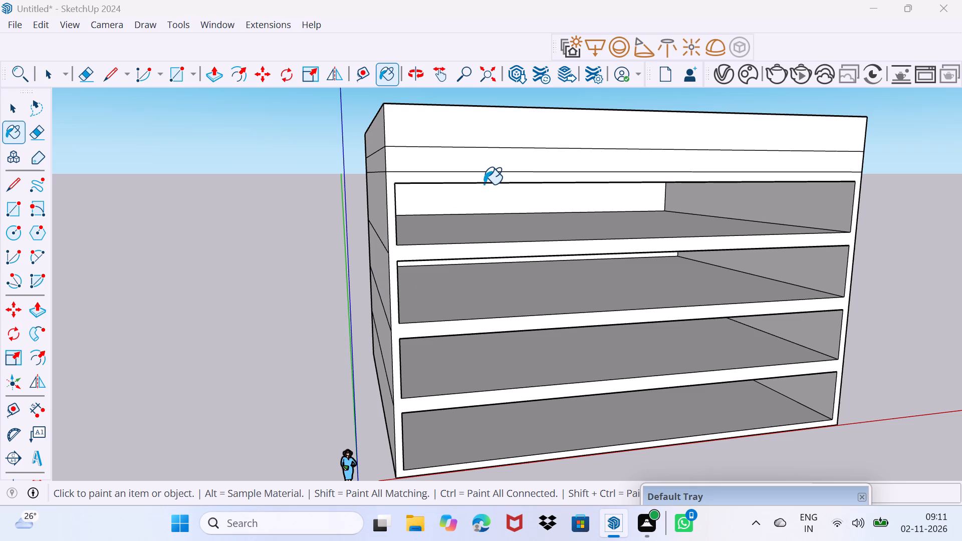
{"action": "scroll", "coordinate": [471, 184], "scroll_direction": "up", "scroll_amount": 1}
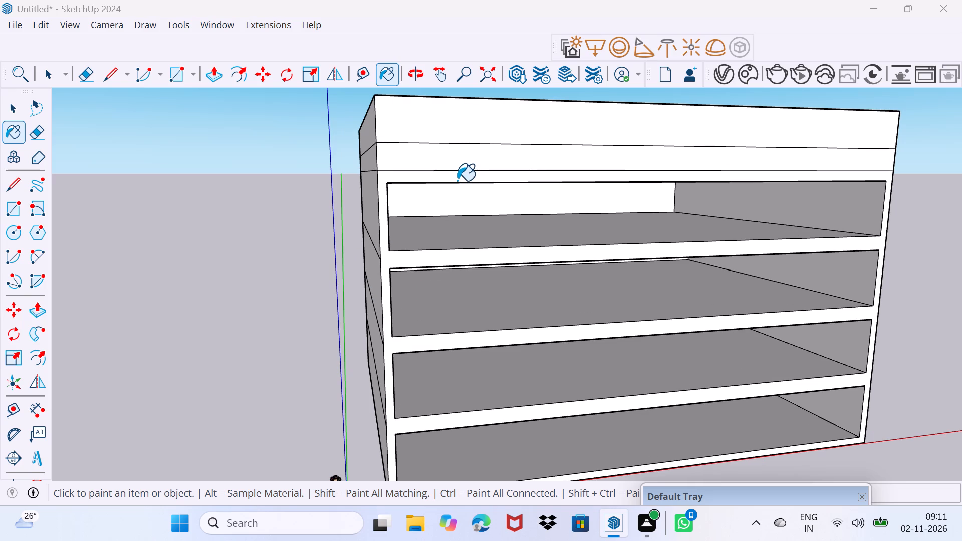
{"action": "scroll", "coordinate": [458, 173], "scroll_direction": "up", "scroll_amount": 1}
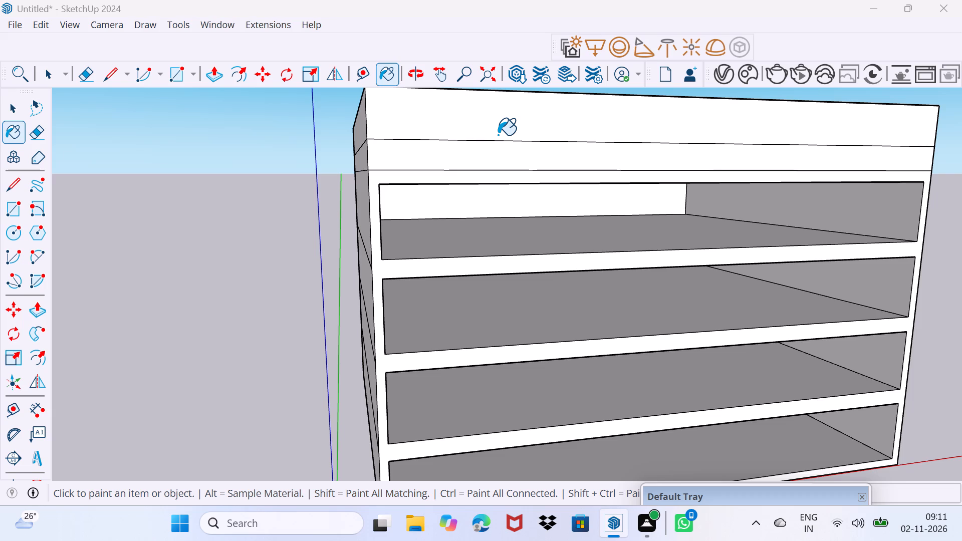
{"action": "scroll", "coordinate": [457, 166], "scroll_direction": "up", "scroll_amount": 1}
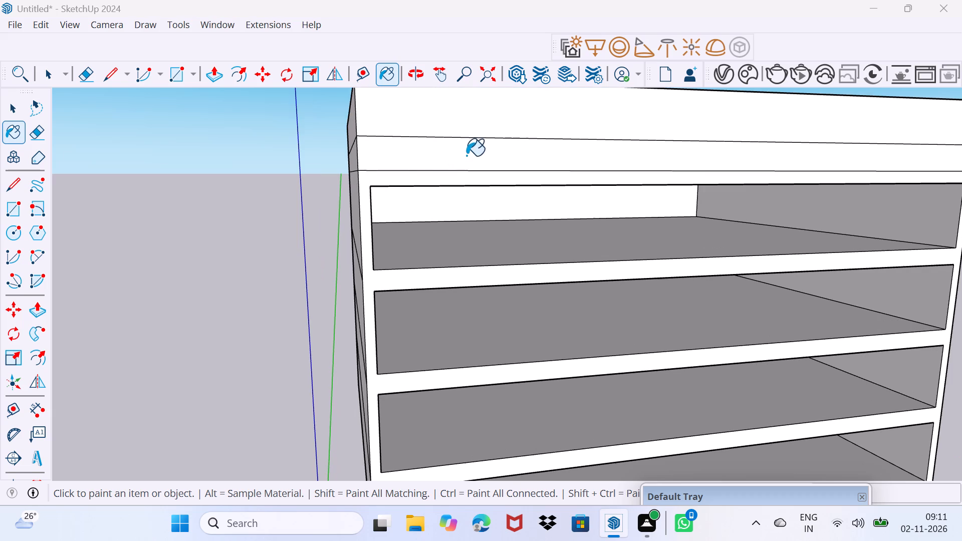
{"action": "middle_click_drag", "start_coordinate": [531, 151], "coordinate": [509, 171]}
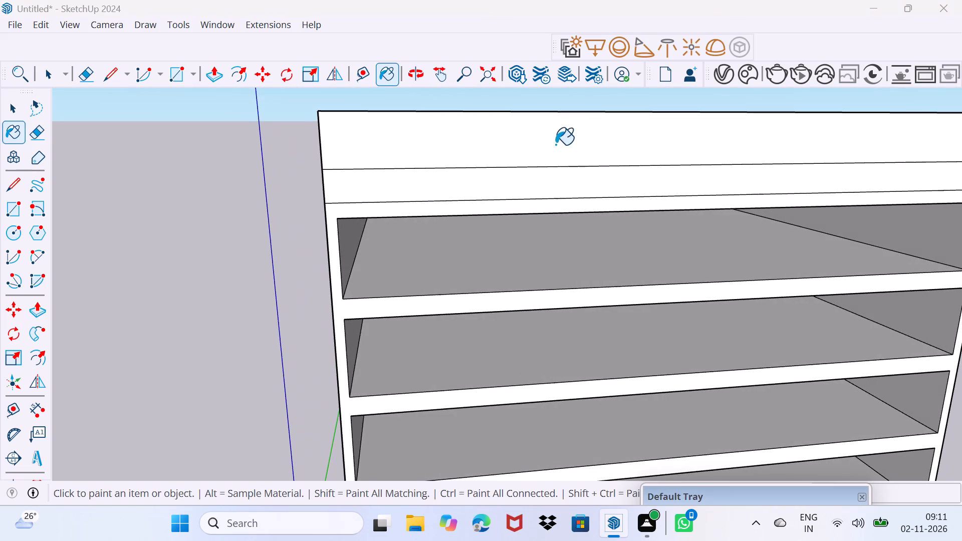
{"action": "middle_click_drag", "start_coordinate": [542, 151], "coordinate": [402, 201]}
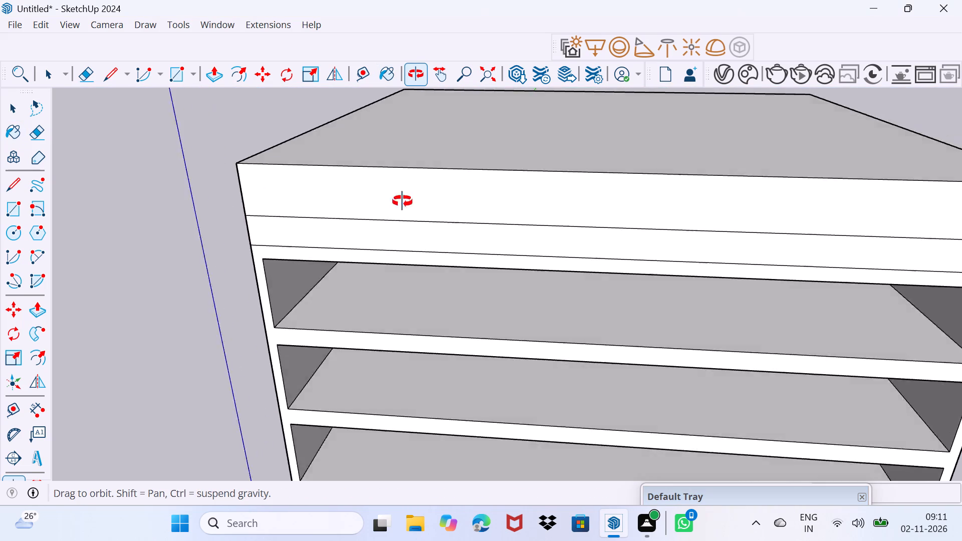
{"action": "middle_click_drag", "start_coordinate": [402, 201], "coordinate": [517, 217]}
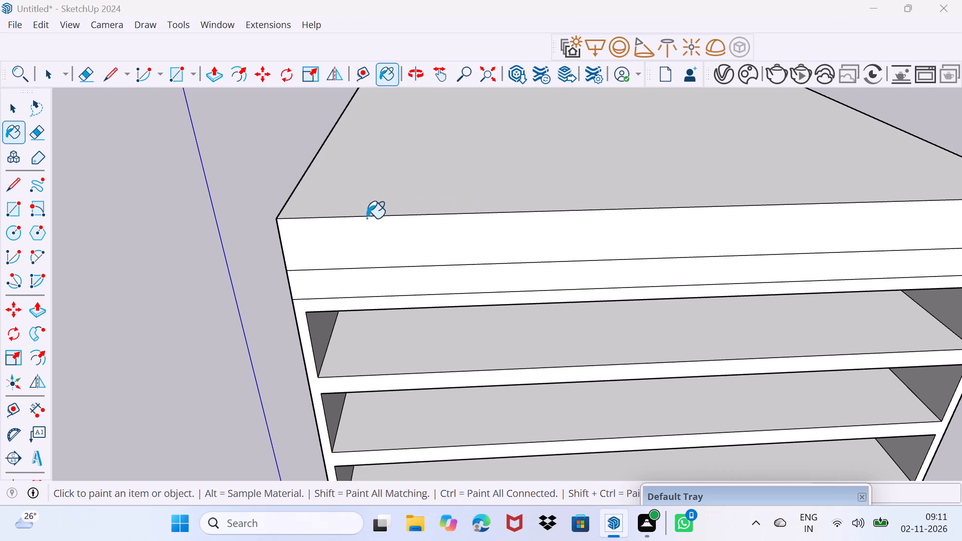
{"action": "key", "text": "space"}
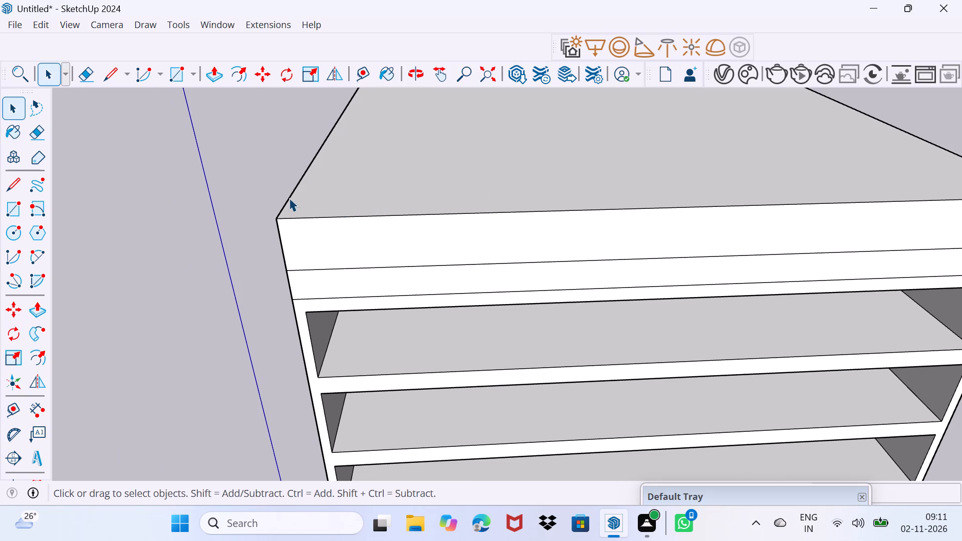
{"action": "left_click", "coordinate": [289, 198]}
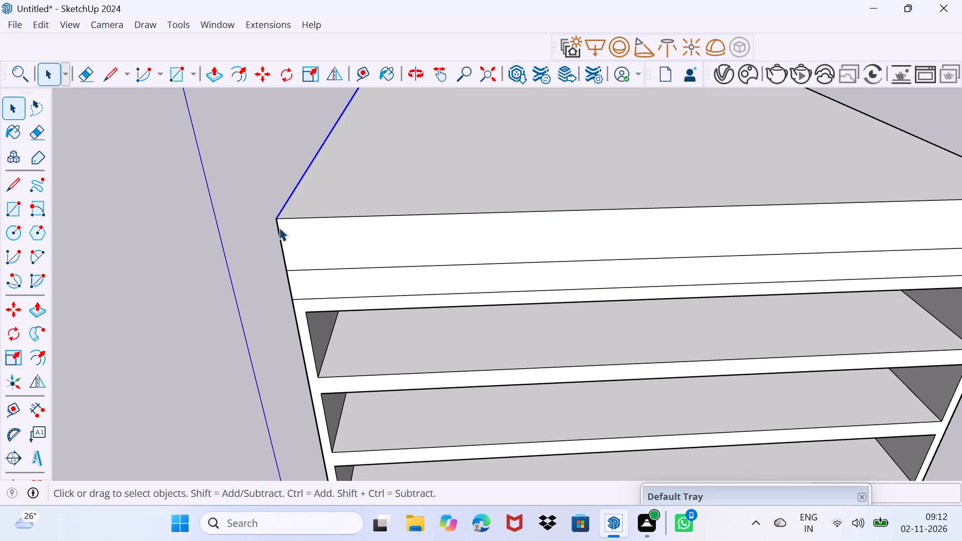
{"action": "key", "text": "m"}
{"action": "left_click", "coordinate": [278, 222]}
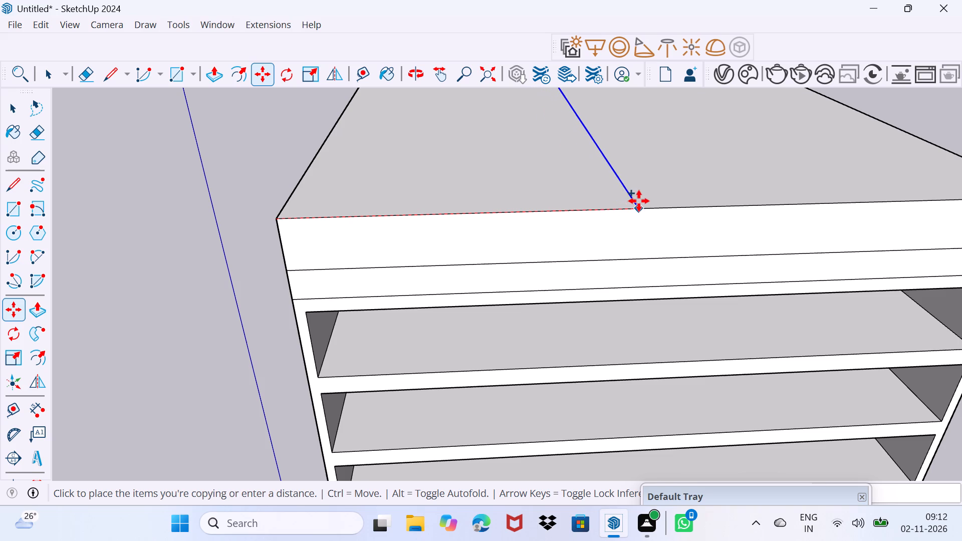
{"action": "left_click", "coordinate": [579, 206]}
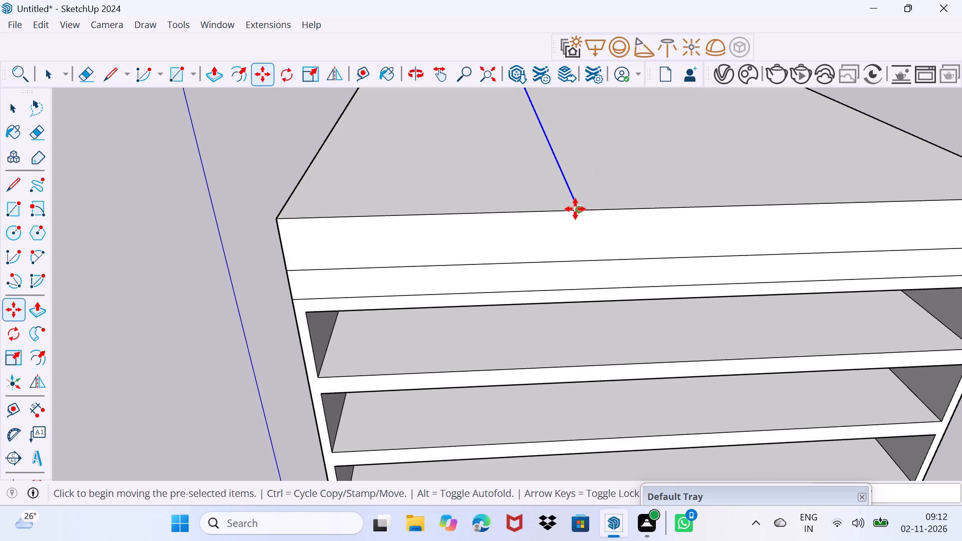
{"action": "left_click", "coordinate": [578, 207]}
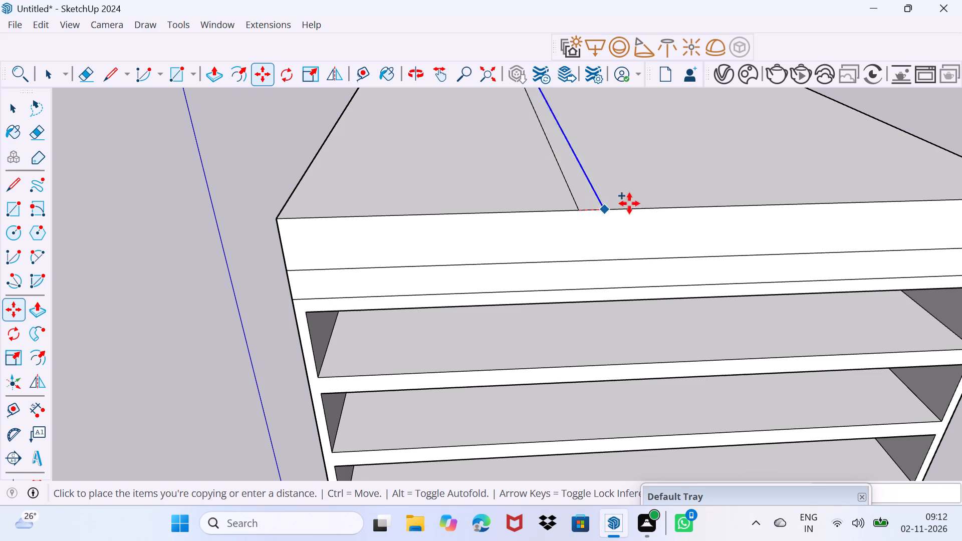
{"action": "left_click", "coordinate": [805, 208]}
{"action": "key", "text": "space"}
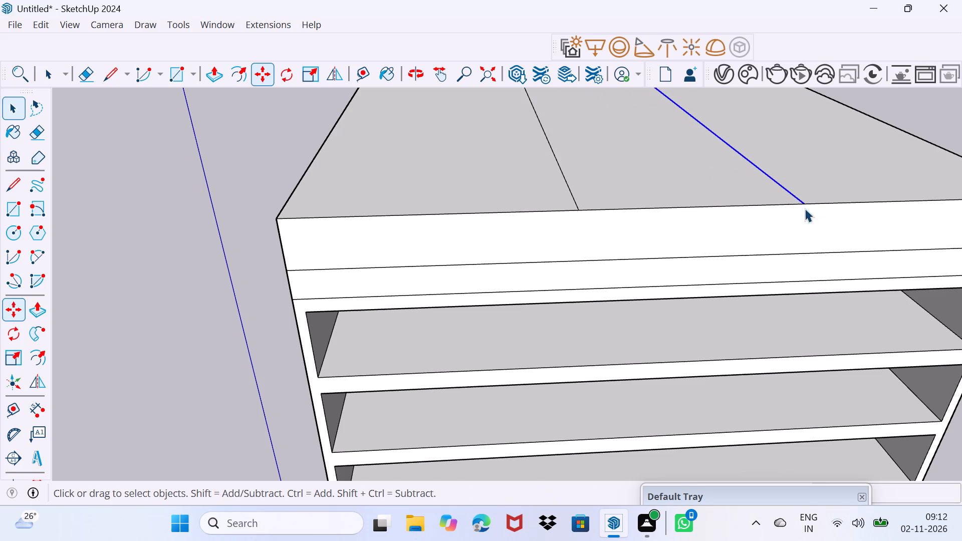
{"action": "left_click_drag", "start_coordinate": [745, 223], "coordinate": [746, 207]}
Draw a line across the roof's middle strip between the two dividing lines to close off a panel at the front.
{"action": "scroll", "coordinate": [741, 202], "scroll_direction": "down", "scroll_amount": 7}
{"action": "middle_click_drag", "start_coordinate": [719, 243], "coordinate": [682, 184]}
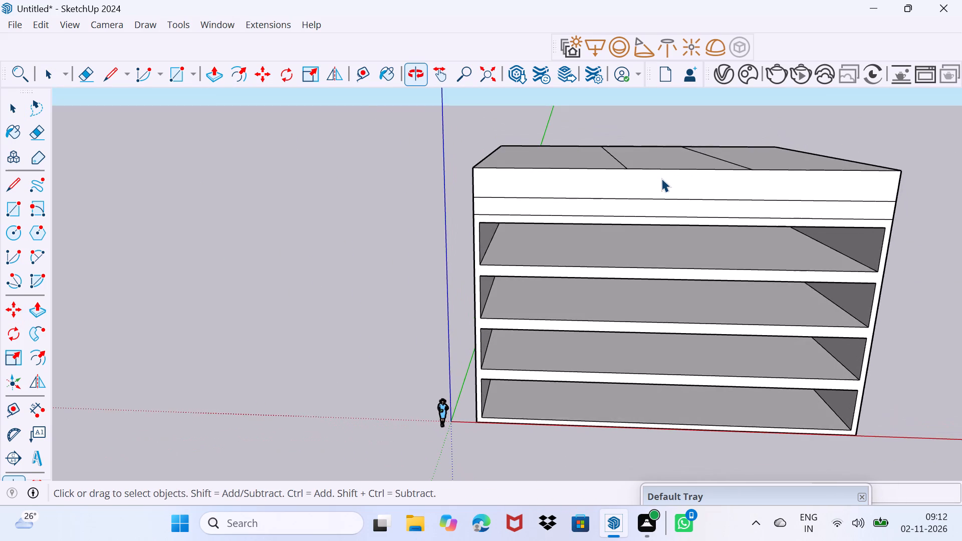
{"action": "scroll", "coordinate": [653, 176], "scroll_direction": "up", "scroll_amount": 3}
{"action": "middle_click_drag", "start_coordinate": [657, 184], "coordinate": [535, 197]}
{"action": "scroll", "coordinate": [579, 173], "scroll_direction": "up", "scroll_amount": 3}
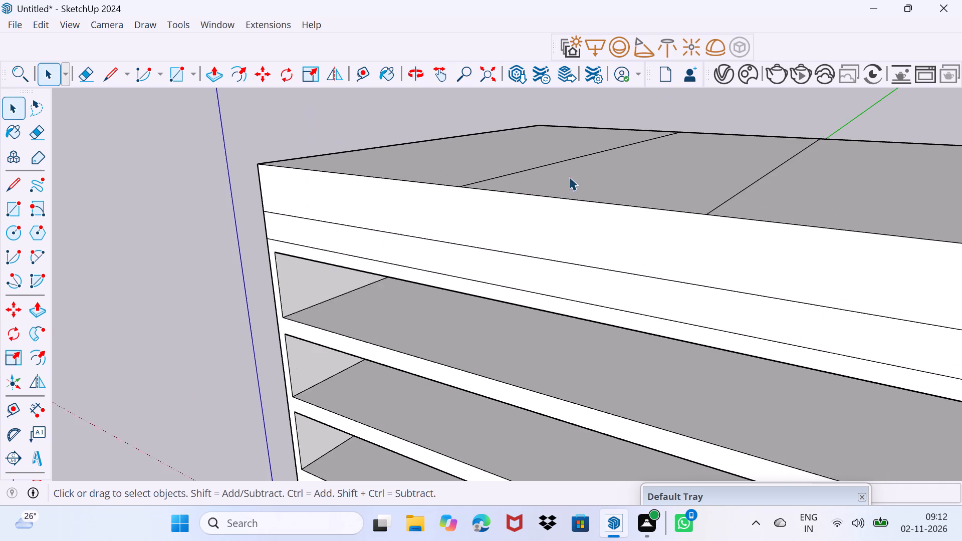
{"action": "middle_click_drag", "start_coordinate": [572, 191], "coordinate": [693, 278]}
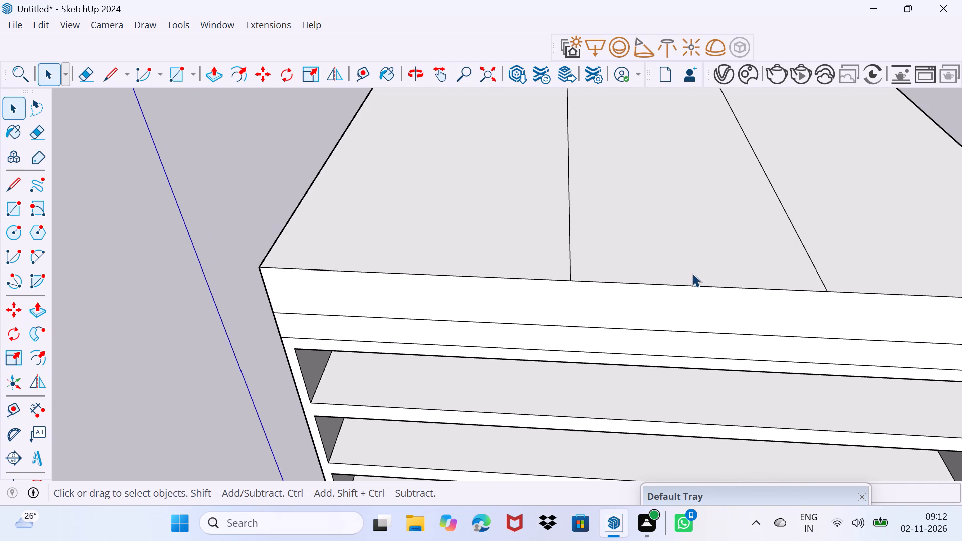
{"action": "key", "text": "l"}
{"action": "left_click", "coordinate": [573, 156]}
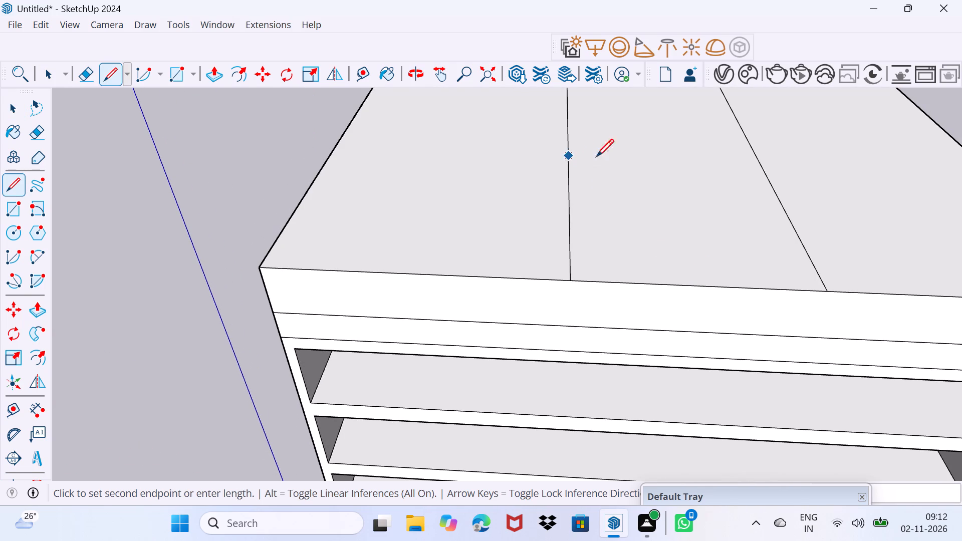
{"action": "left_click", "coordinate": [755, 161]}
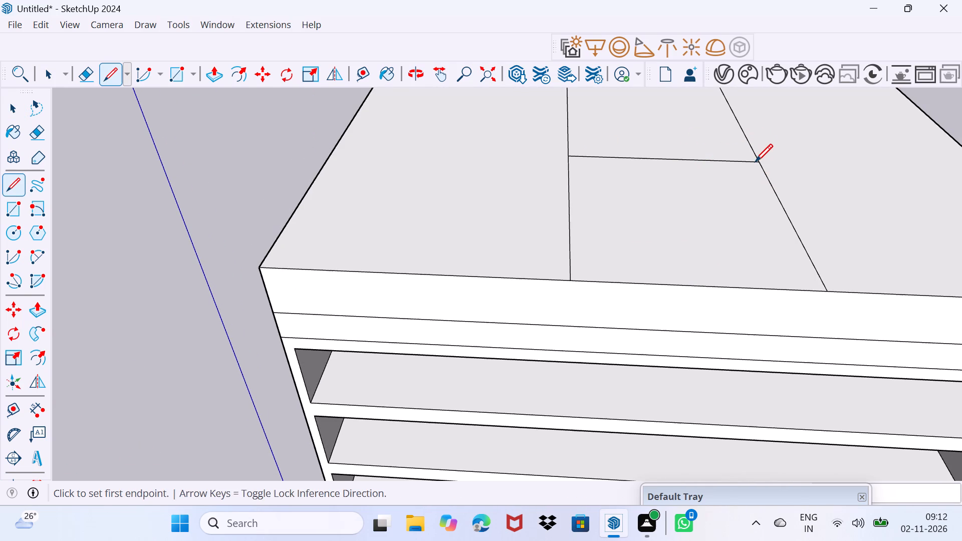
{"action": "key", "text": "space"}
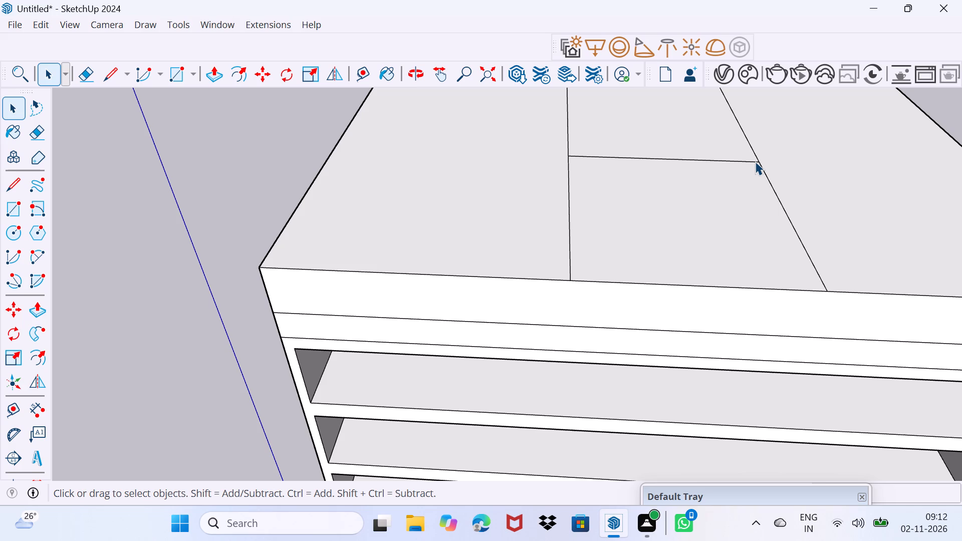
Push/Pull the front panel of the roof's middle strip up 4'.
{"action": "middle_click_drag", "start_coordinate": [701, 249], "coordinate": [658, 201]}
{"action": "left_click", "coordinate": [659, 189]}
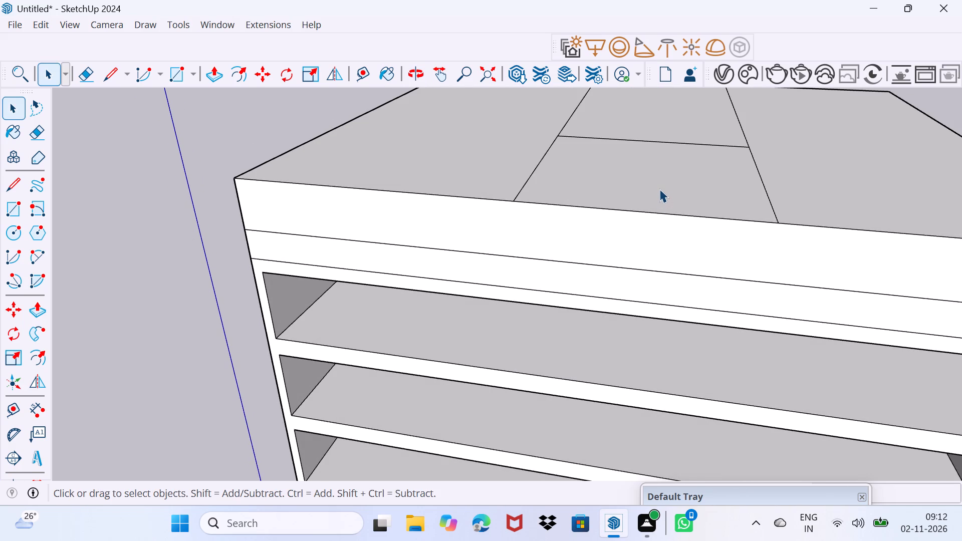
{"action": "key", "text": "p"}
{"action": "left_click", "coordinate": [659, 189]}
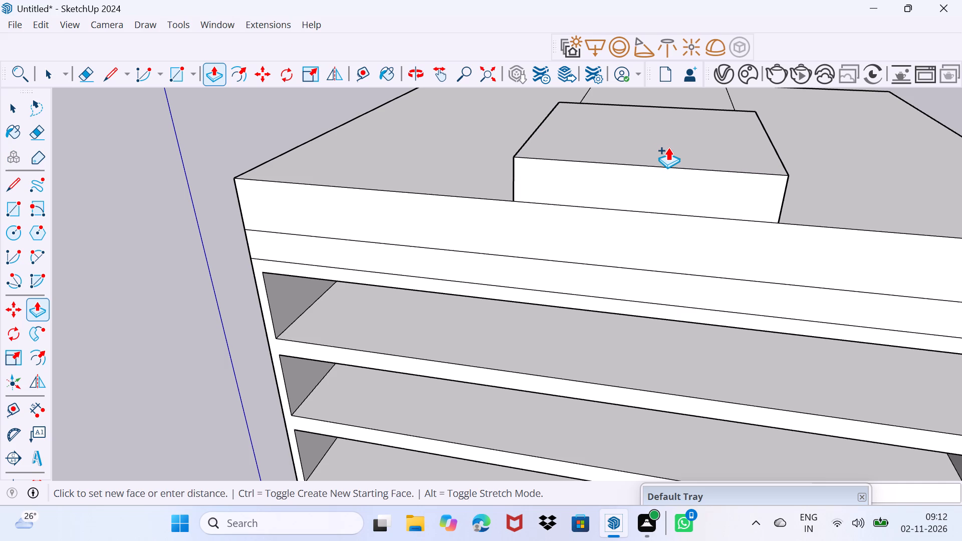
{"action": "type", "text": "4'"}
{"action": "key", "text": "Return"}
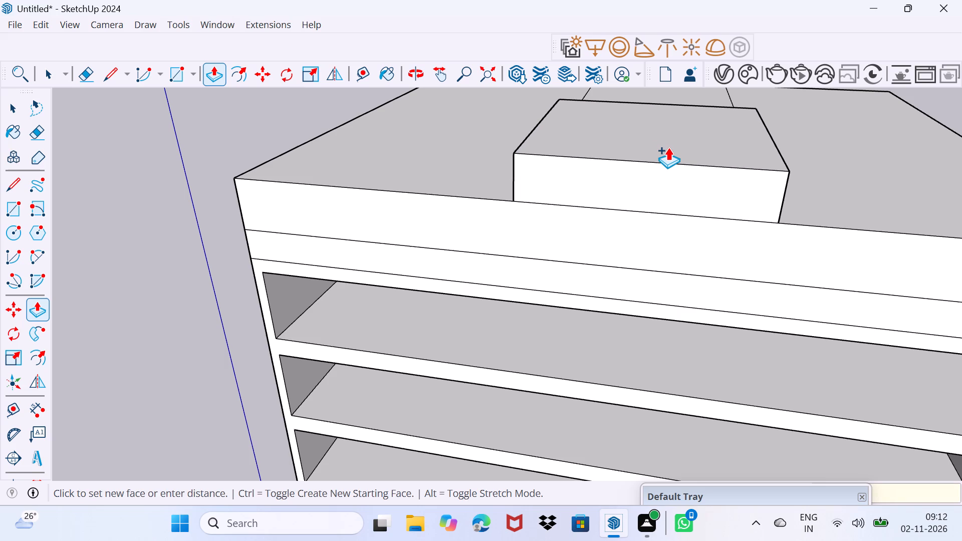
{"action": "key", "text": "space"}
Draw two vertical lines on the front face from the raised block's lower corners down to the top opening's upper edge.
{"action": "middle_click_drag", "start_coordinate": [654, 293], "coordinate": [655, 240]}
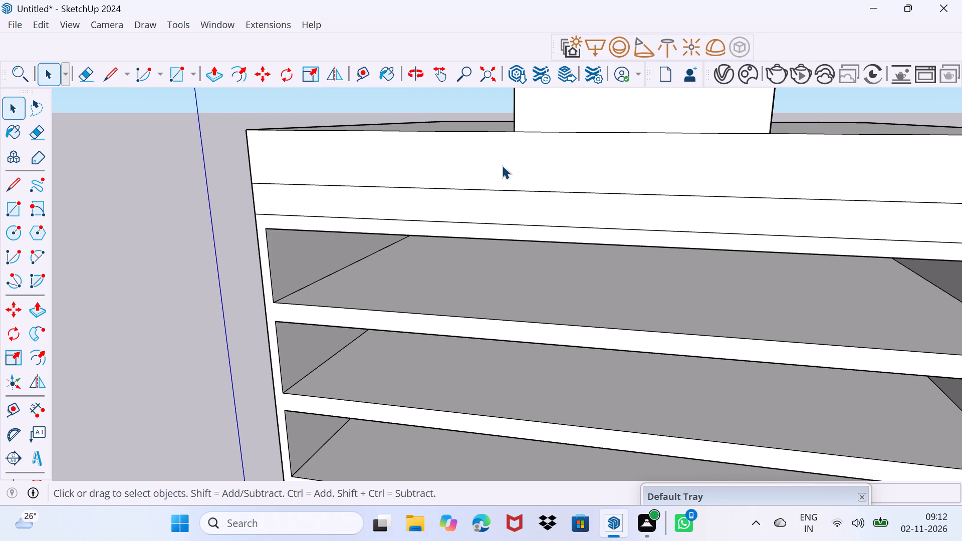
{"action": "key", "text": "l"}
{"action": "left_click", "coordinate": [516, 132]}
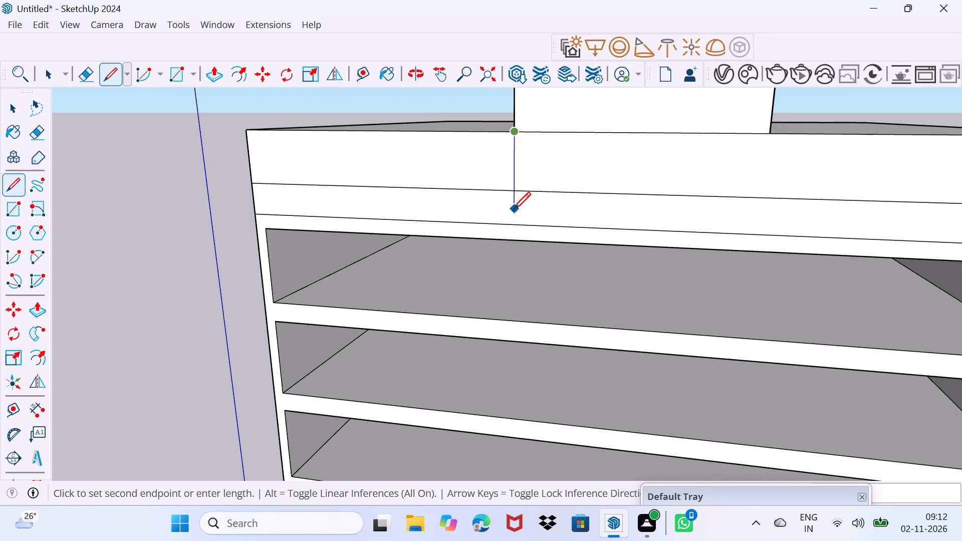
{"action": "left_click", "coordinate": [507, 243]}
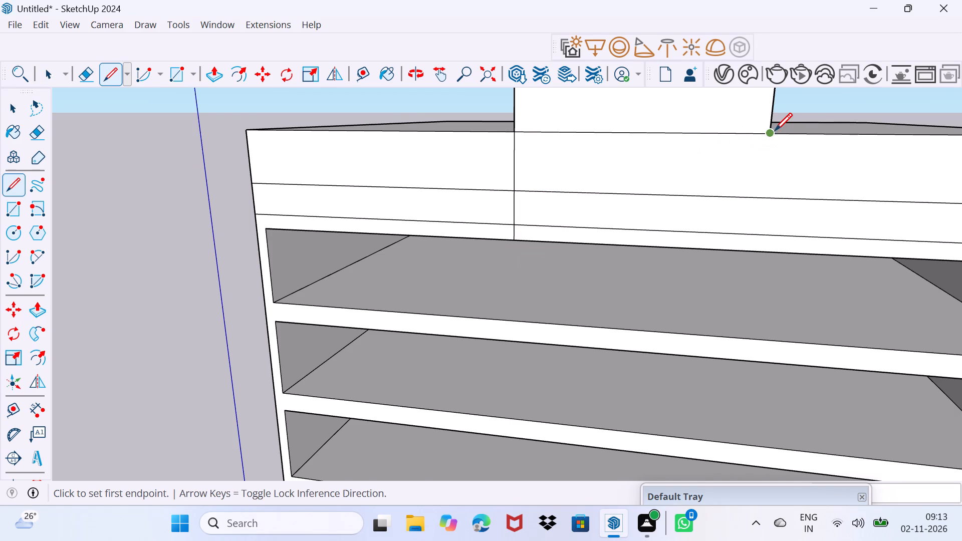
{"action": "left_click", "coordinate": [775, 130]}
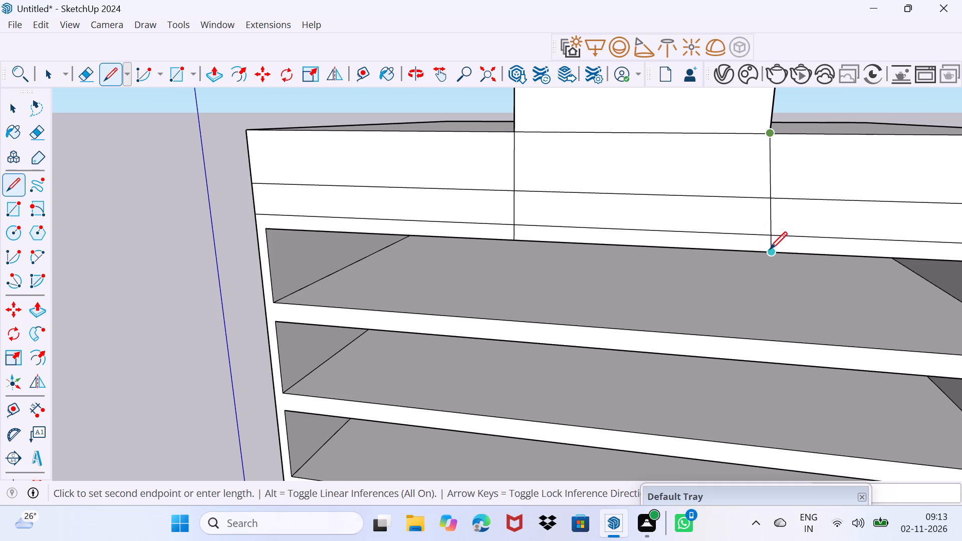
{"action": "left_click", "coordinate": [749, 249]}
{"action": "scroll", "coordinate": [755, 212], "scroll_direction": "up", "scroll_amount": 2}
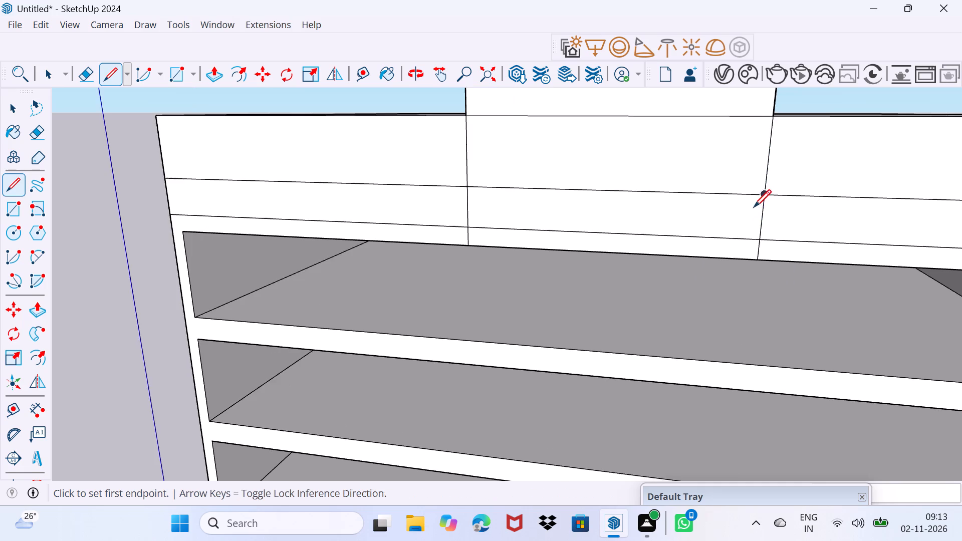
{"action": "middle_click_drag", "start_coordinate": [748, 208], "coordinate": [641, 234]}
{"action": "key", "text": "space"}
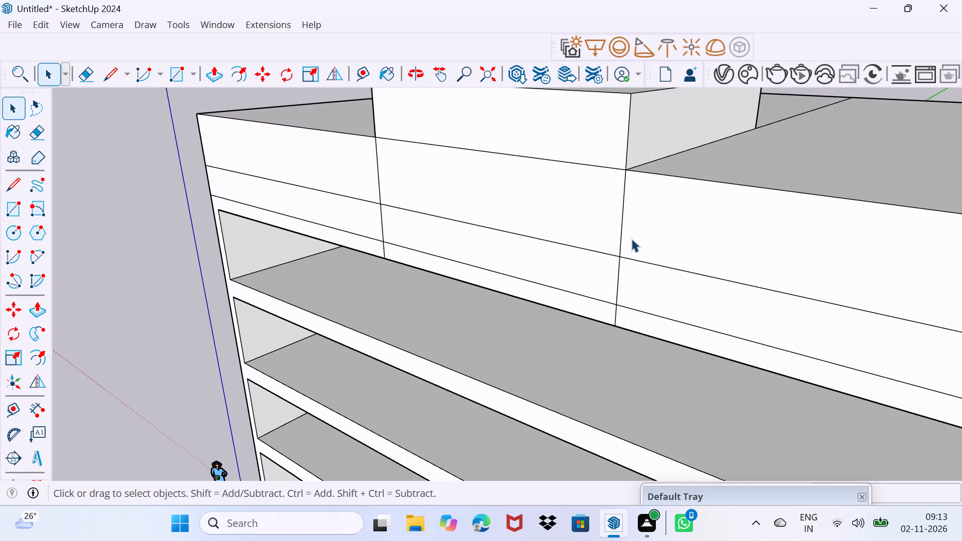
Erase the two horizontal line segments between the vertical lines on the front face above the top opening.
{"action": "key", "text": "e"}
{"action": "left_click_drag", "start_coordinate": [583, 247], "coordinate": [580, 302]}
{"action": "middle_click_drag", "start_coordinate": [574, 281], "coordinate": [756, 256]}
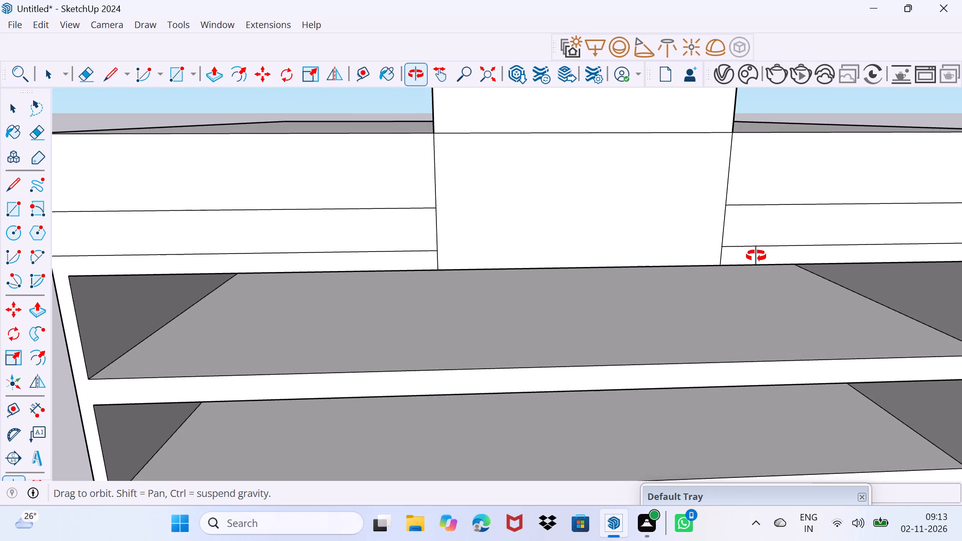
{"action": "middle_click_drag", "start_coordinate": [756, 256], "coordinate": [753, 254]}
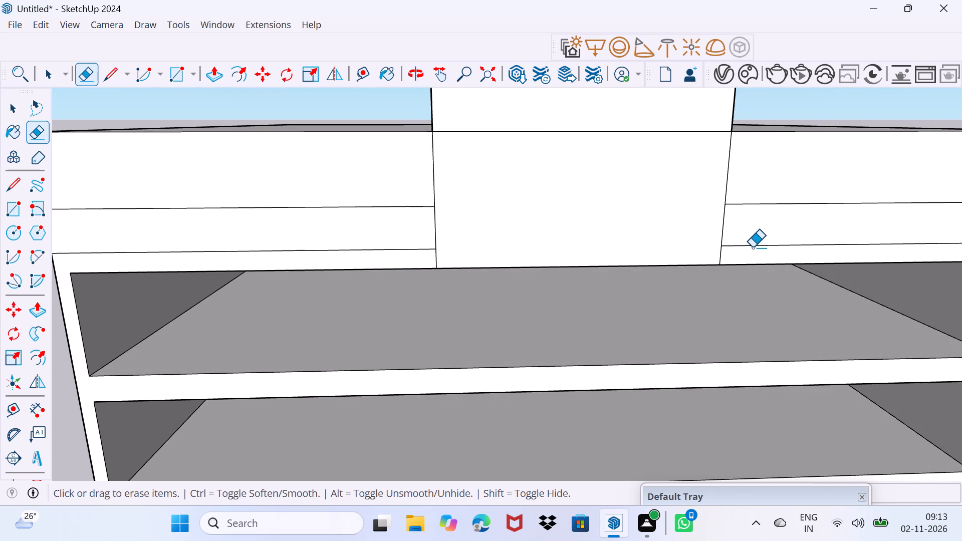
{"action": "middle_click_drag", "start_coordinate": [651, 218], "coordinate": [670, 334], "text": "shift"}
{"action": "middle_click_drag", "start_coordinate": [651, 352], "coordinate": [639, 330]}
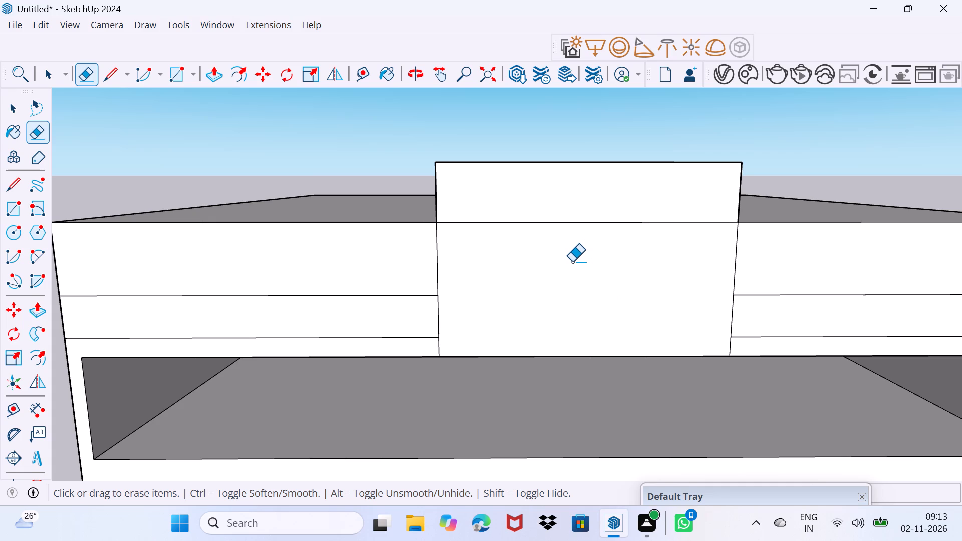
{"action": "middle_click_drag", "start_coordinate": [570, 262], "coordinate": [555, 265]}
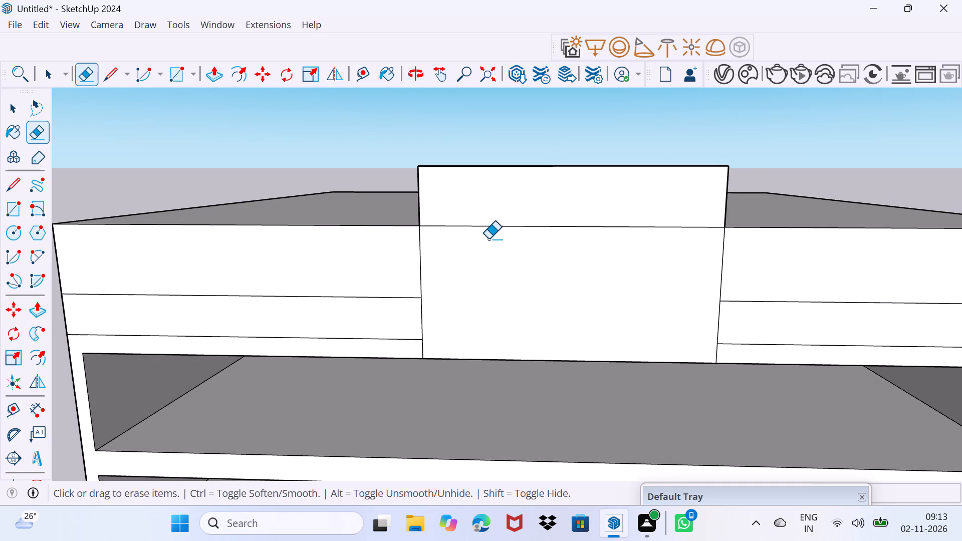
Copy the line at the raised block's front base down to the midpoint above the side walls' upper horizontal line.
{"action": "key", "text": "space"}
{"action": "left_click", "coordinate": [514, 226]}
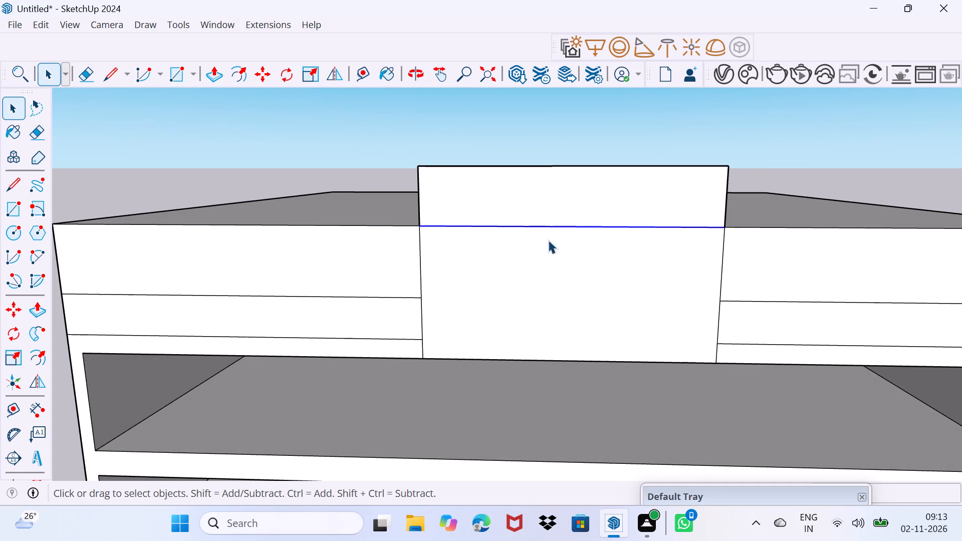
{"action": "key", "text": "m"}
{"action": "left_click", "coordinate": [726, 226]}
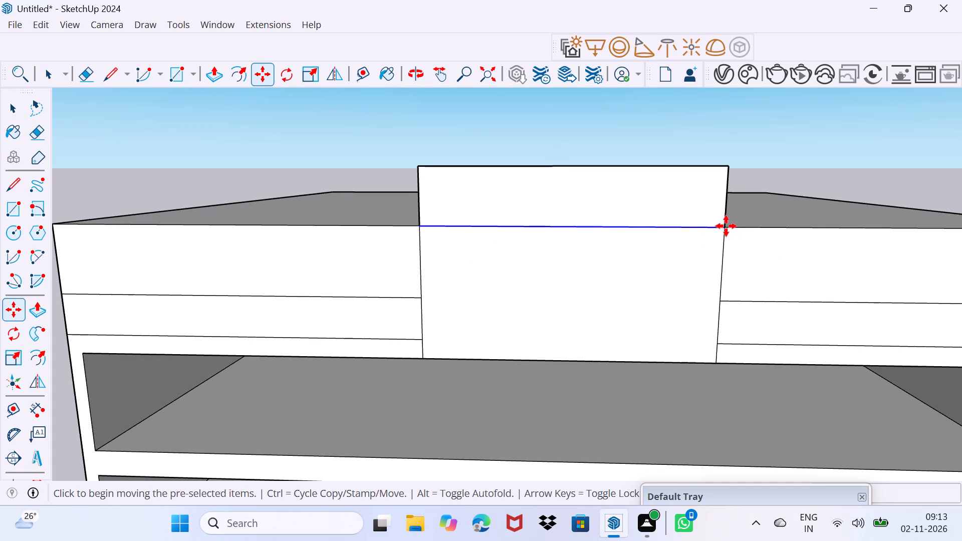
{"action": "left_click", "coordinate": [718, 273]}
{"action": "key", "text": "space"}
{"action": "left_click_drag", "start_coordinate": [639, 247], "coordinate": [662, 230]}
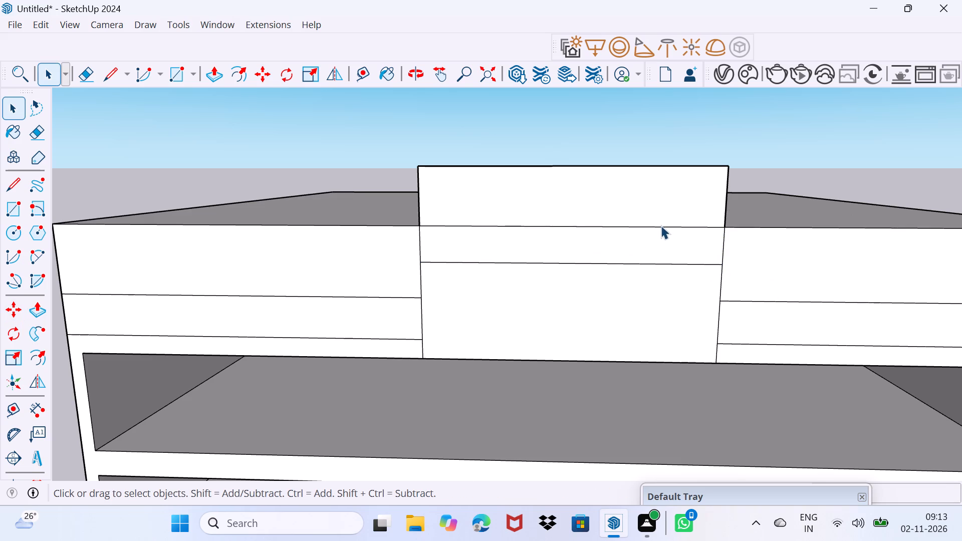
Erase the original roof-level line across the front of the raised block.
{"action": "key", "text": "e"}
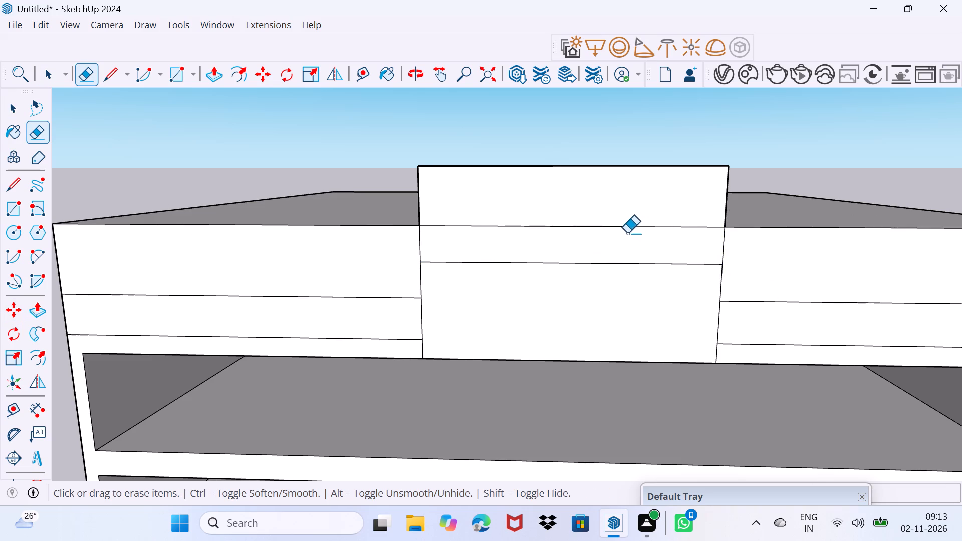
{"action": "left_click_drag", "start_coordinate": [646, 229], "coordinate": [670, 207]}
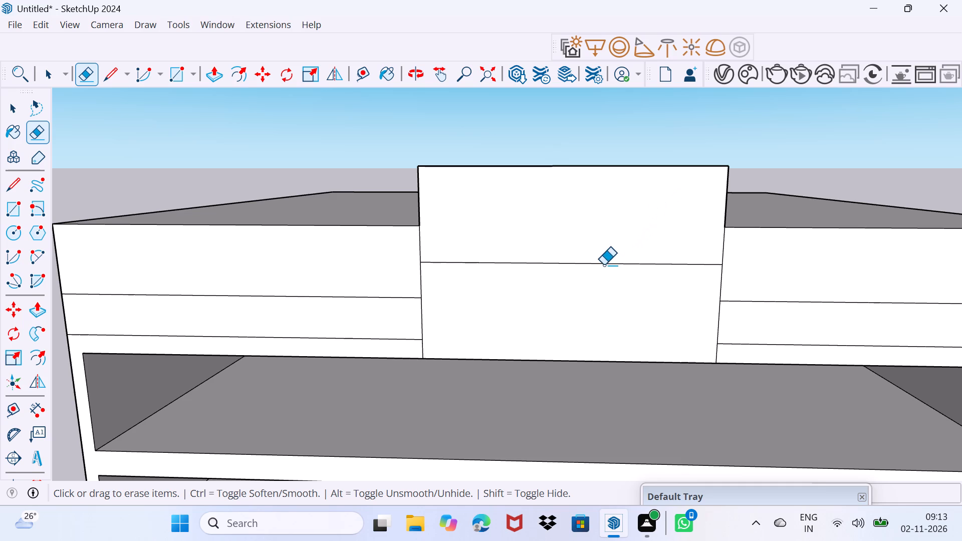
{"action": "key", "text": "space"}
Push/Pull the raised block's upper front panel slightly outward from the facade.
{"action": "middle_click_drag", "start_coordinate": [514, 286], "coordinate": [541, 290]}
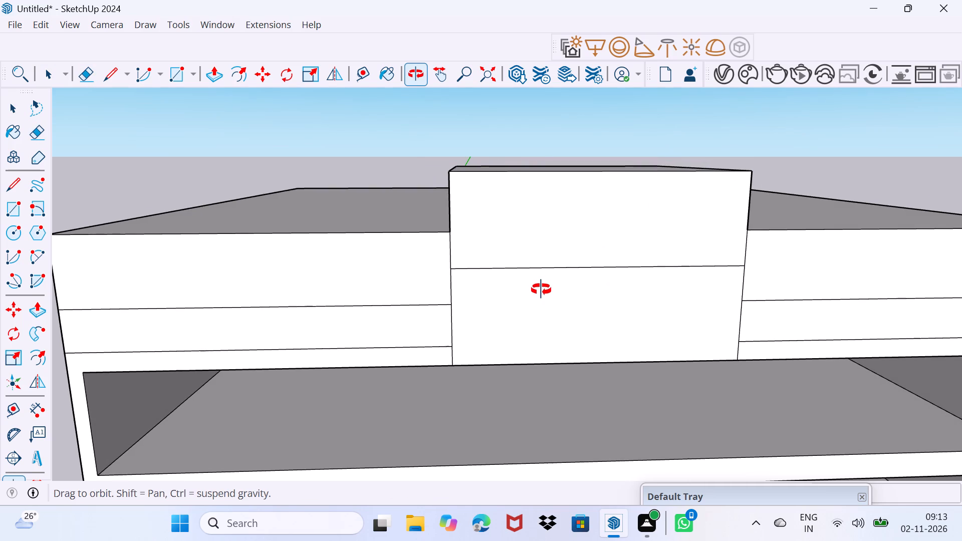
{"action": "middle_click_drag", "start_coordinate": [541, 290], "coordinate": [563, 294]}
{"action": "middle_click_drag", "start_coordinate": [527, 267], "coordinate": [545, 273]}
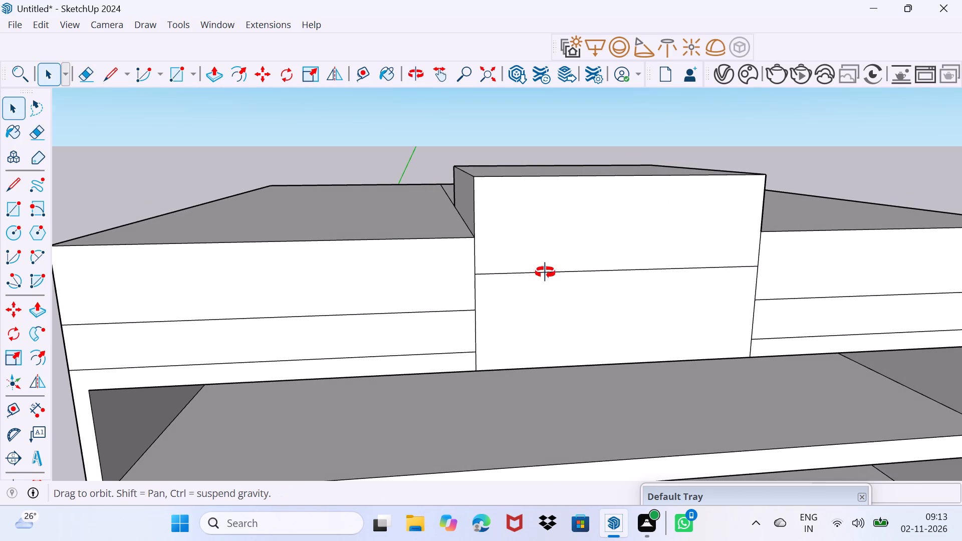
{"action": "middle_click_drag", "start_coordinate": [545, 273], "coordinate": [596, 277]}
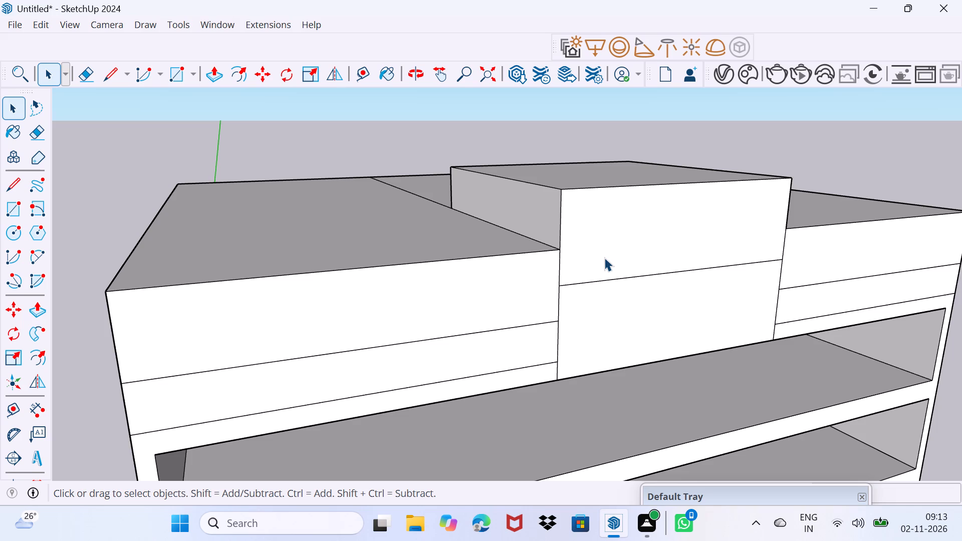
{"action": "left_click", "coordinate": [610, 250]}
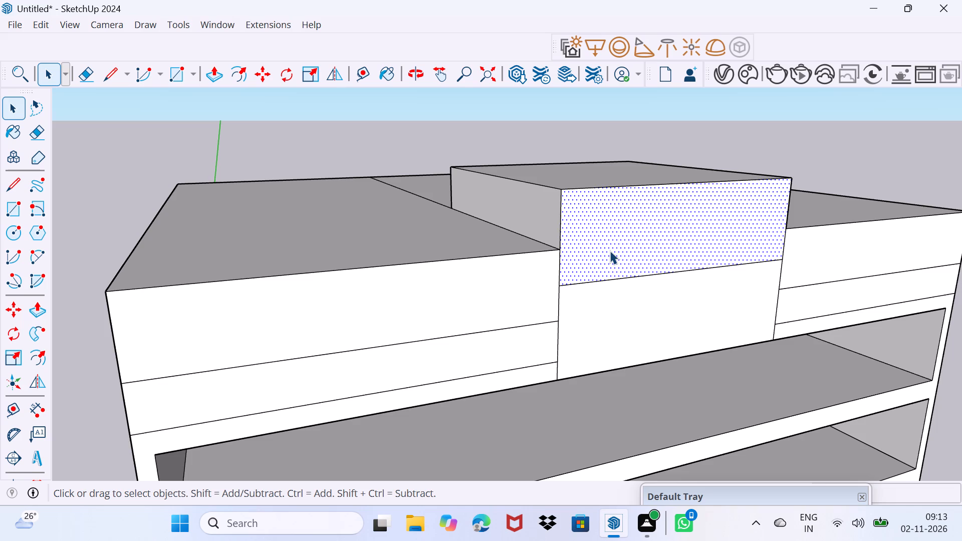
{"action": "key", "text": "o"}
{"action": "left_click", "coordinate": [610, 250]}
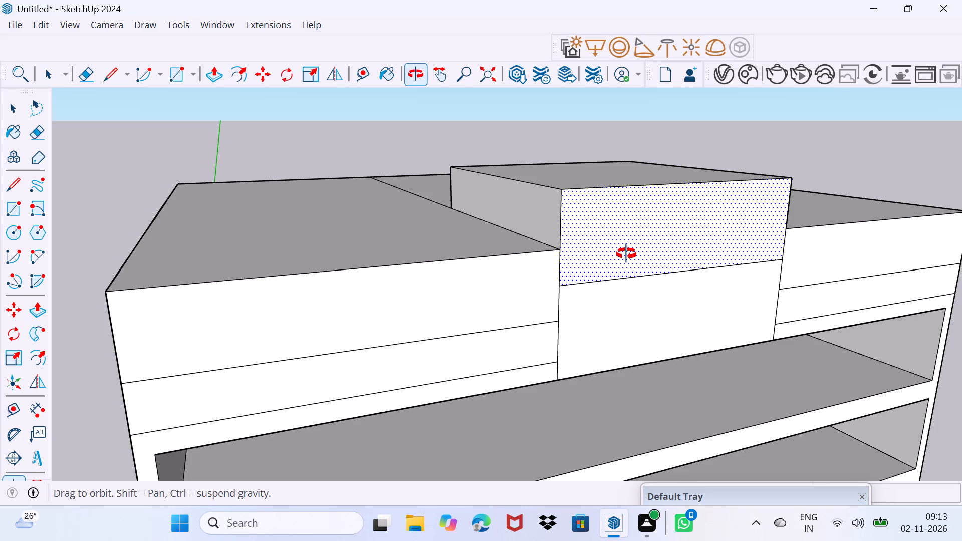
{"action": "key", "text": "p"}
{"action": "left_click", "coordinate": [646, 246]}
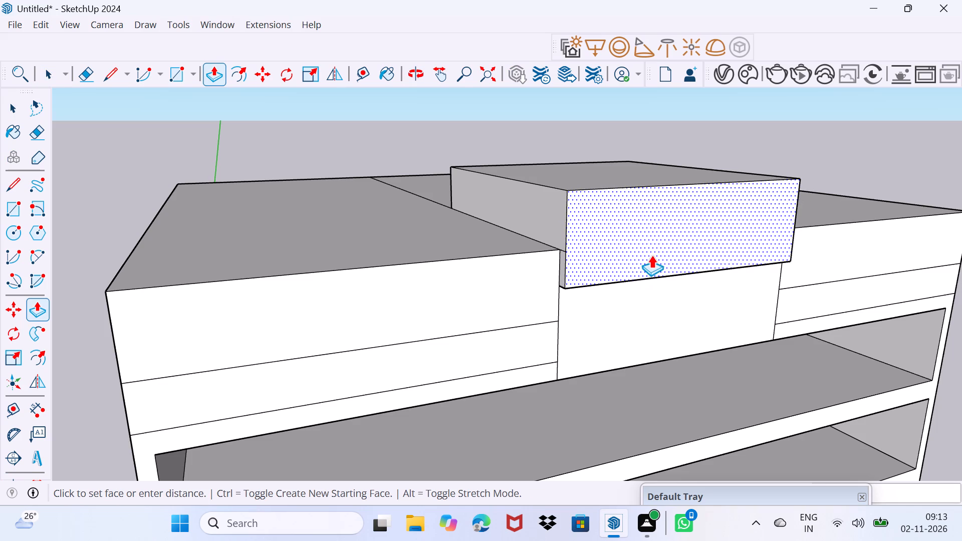
{"action": "left_click", "coordinate": [651, 255]}
{"action": "key", "text": "space"}
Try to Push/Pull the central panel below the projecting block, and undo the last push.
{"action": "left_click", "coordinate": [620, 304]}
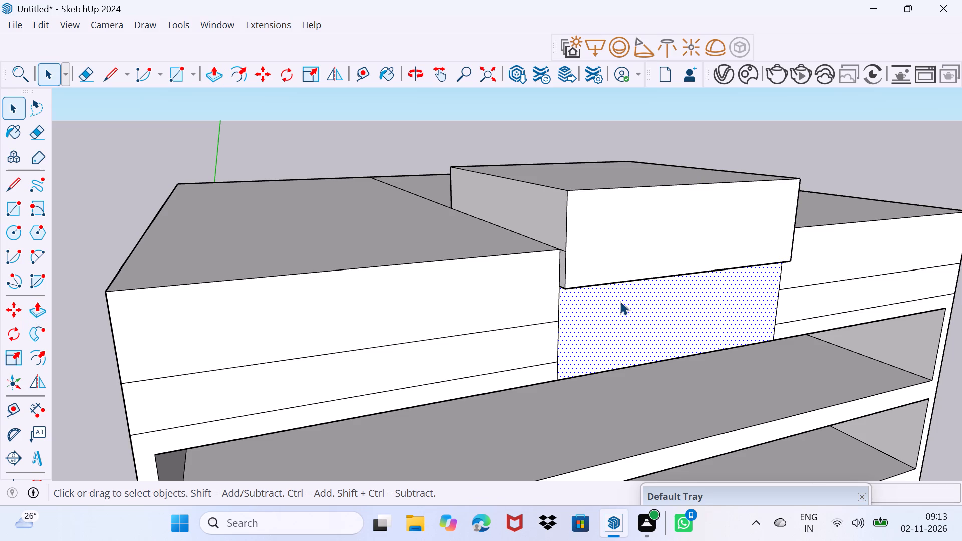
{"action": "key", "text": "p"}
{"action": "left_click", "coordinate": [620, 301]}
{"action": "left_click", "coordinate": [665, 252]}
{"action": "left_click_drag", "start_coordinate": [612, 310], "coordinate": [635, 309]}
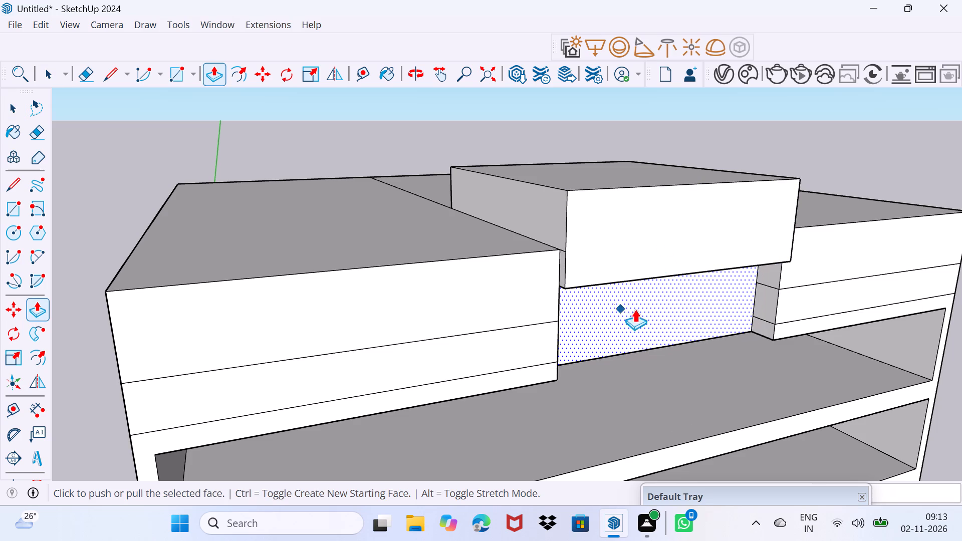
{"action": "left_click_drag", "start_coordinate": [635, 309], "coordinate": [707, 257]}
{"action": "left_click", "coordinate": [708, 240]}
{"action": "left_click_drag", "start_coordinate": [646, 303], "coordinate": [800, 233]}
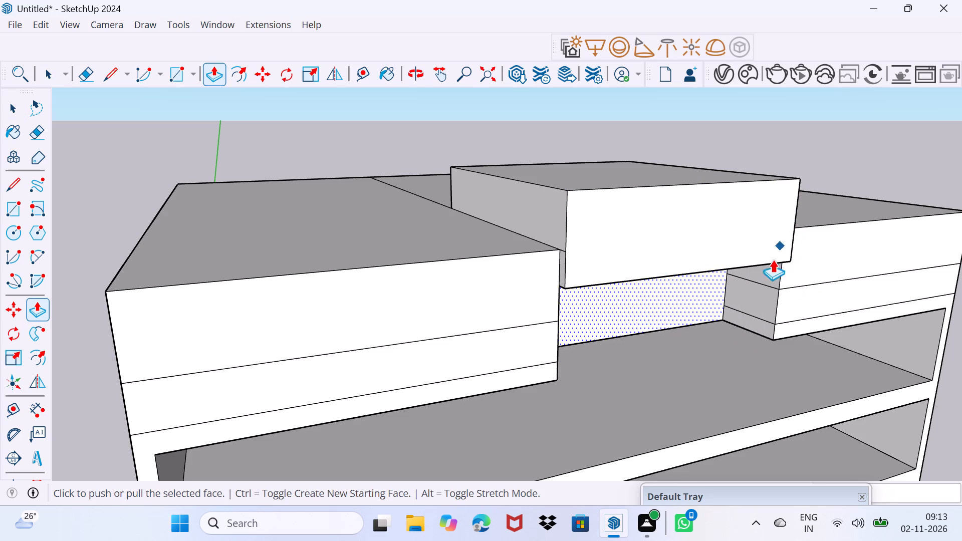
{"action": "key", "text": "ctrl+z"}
Push/Pull the lower central panel outward until it is flush with the projecting panel above it.
{"action": "left_click", "coordinate": [683, 312]}
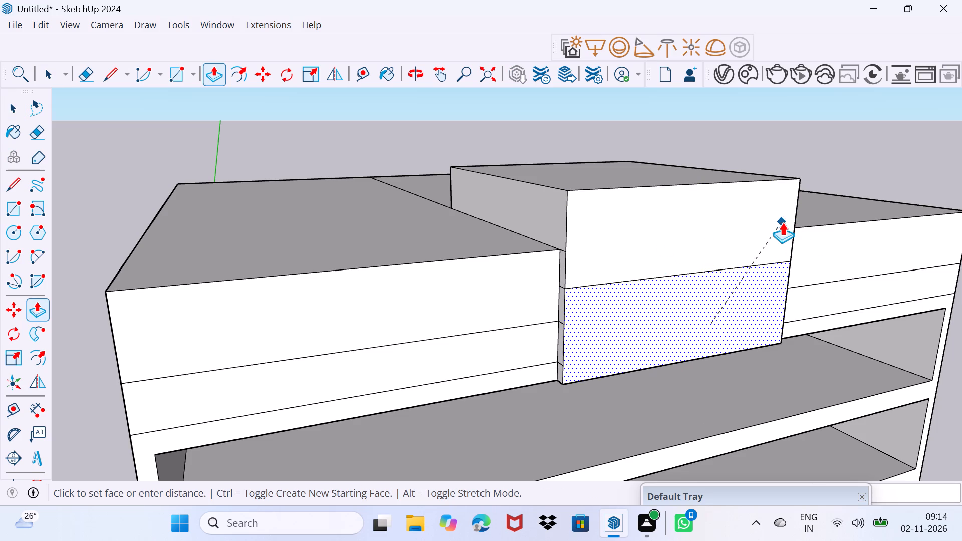
{"action": "left_click", "coordinate": [782, 222]}
{"action": "key", "text": "space"}
{"action": "left_click_drag", "start_coordinate": [601, 335], "coordinate": [783, 222]}
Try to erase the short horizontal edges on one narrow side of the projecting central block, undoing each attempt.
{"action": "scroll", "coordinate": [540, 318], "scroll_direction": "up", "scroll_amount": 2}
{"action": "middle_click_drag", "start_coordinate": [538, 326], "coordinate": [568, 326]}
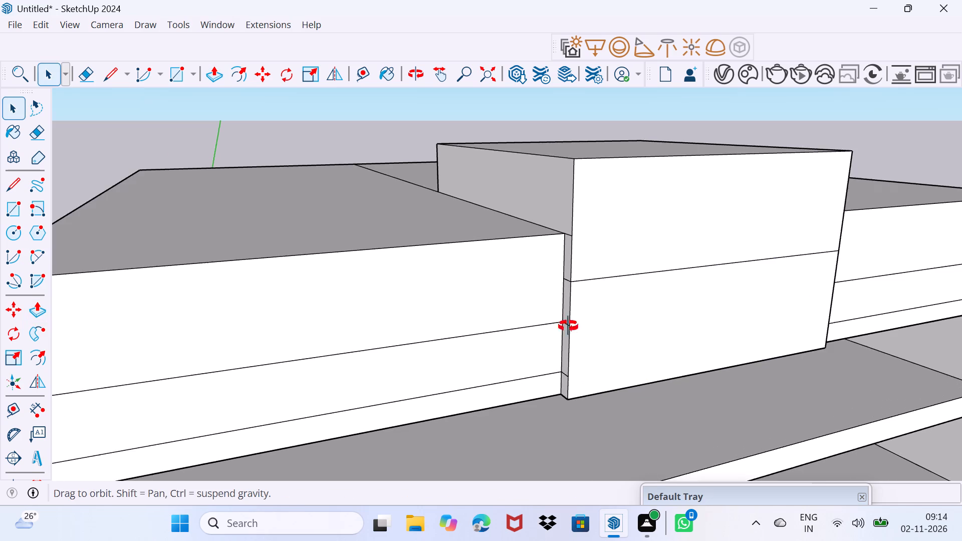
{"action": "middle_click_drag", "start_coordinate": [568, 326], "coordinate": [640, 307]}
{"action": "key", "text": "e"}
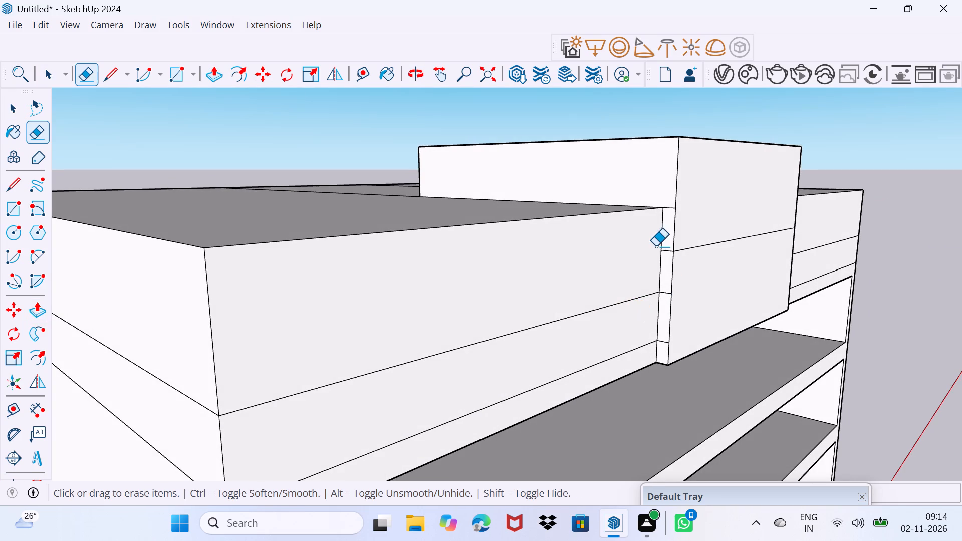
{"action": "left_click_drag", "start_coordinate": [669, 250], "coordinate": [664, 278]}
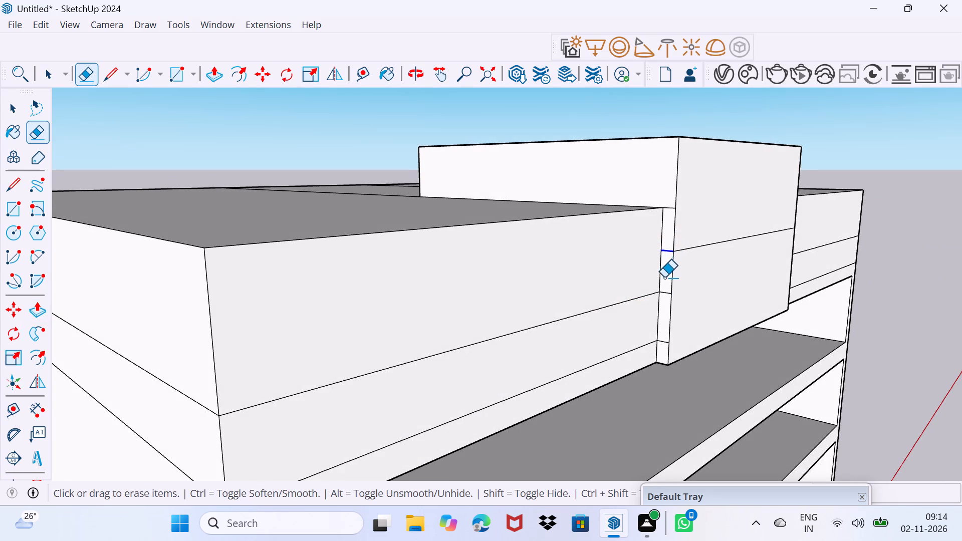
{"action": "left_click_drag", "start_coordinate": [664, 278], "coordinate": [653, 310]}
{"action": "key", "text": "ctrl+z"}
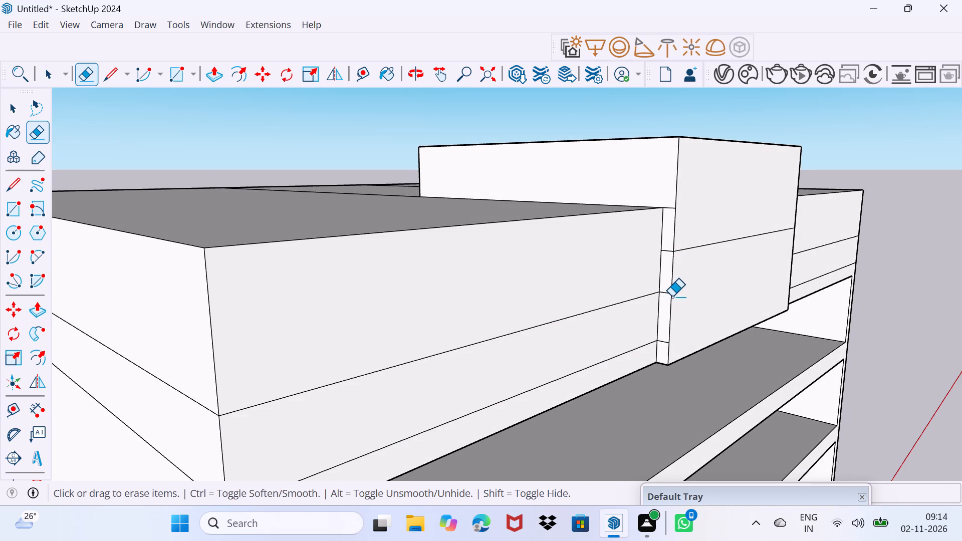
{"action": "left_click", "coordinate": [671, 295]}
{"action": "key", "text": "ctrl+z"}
Erase the three short horizontal edges on the projecting block's narrow side and the short edge at roof level.
{"action": "scroll", "coordinate": [665, 280], "scroll_direction": "up", "scroll_amount": 2}
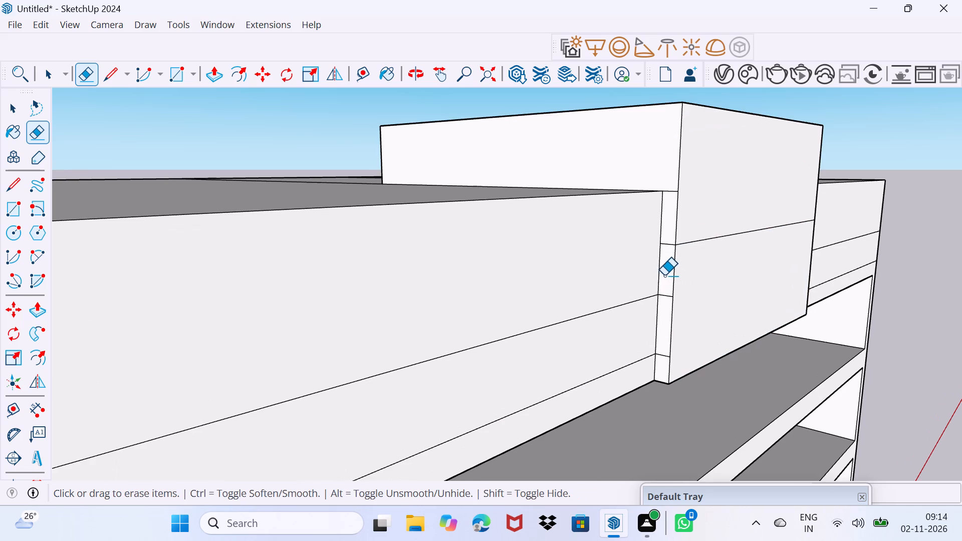
{"action": "left_click", "coordinate": [671, 247]}
{"action": "left_click", "coordinate": [668, 297]}
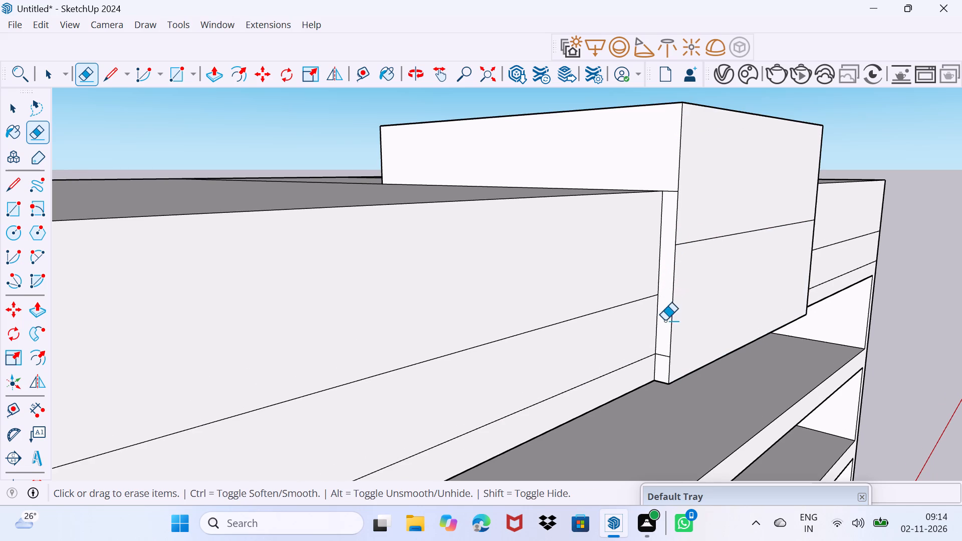
{"action": "left_click", "coordinate": [663, 355]}
{"action": "middle_click_drag", "start_coordinate": [703, 325], "coordinate": [685, 333]}
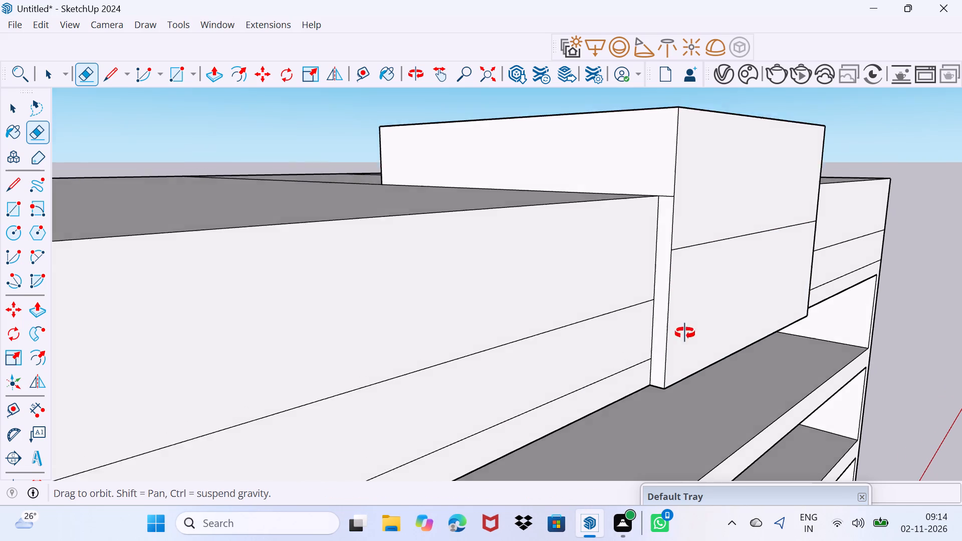
{"action": "middle_click_drag", "start_coordinate": [685, 333], "coordinate": [753, 389]}
{"action": "scroll", "coordinate": [726, 303], "scroll_direction": "up", "scroll_amount": 8}
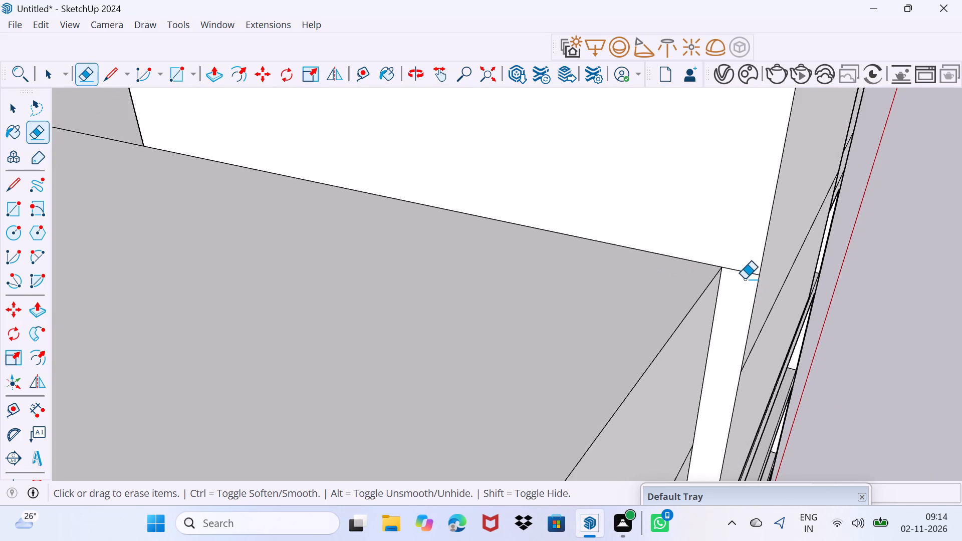
{"action": "left_click", "coordinate": [744, 272]}
{"action": "scroll", "coordinate": [743, 286], "scroll_direction": "down", "scroll_amount": 14}
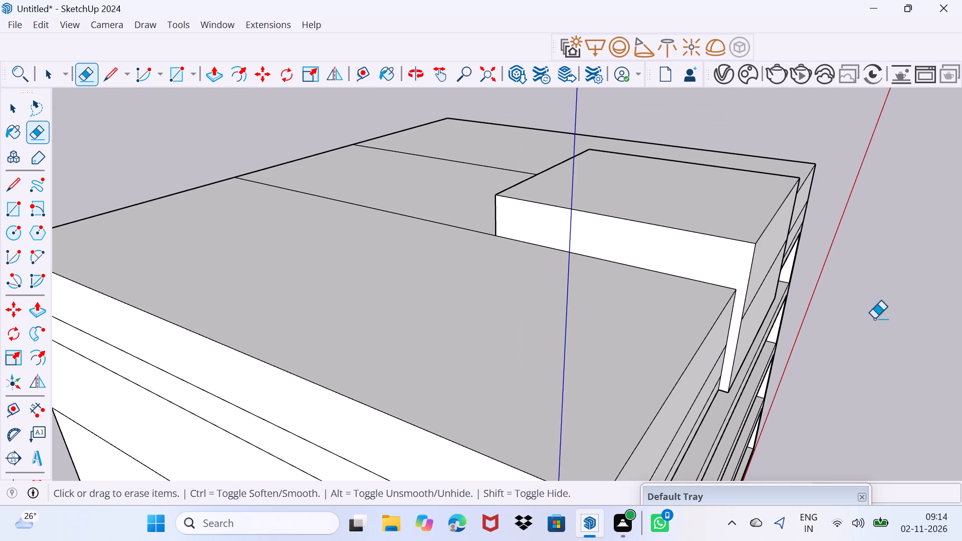
Erase the three short horizontal edges below roof level on the opposite narrow side of the projecting block.
{"action": "middle_click_drag", "start_coordinate": [838, 310], "coordinate": [423, 263]}
{"action": "scroll", "coordinate": [335, 238], "scroll_direction": "up", "scroll_amount": 4}
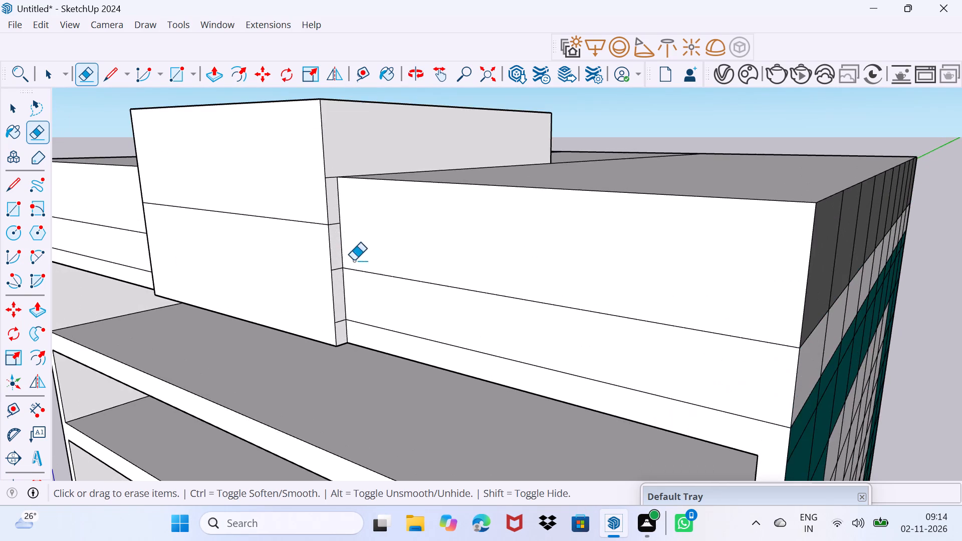
{"action": "scroll", "coordinate": [357, 271], "scroll_direction": "up", "scroll_amount": 5}
{"action": "left_click", "coordinate": [330, 351]}
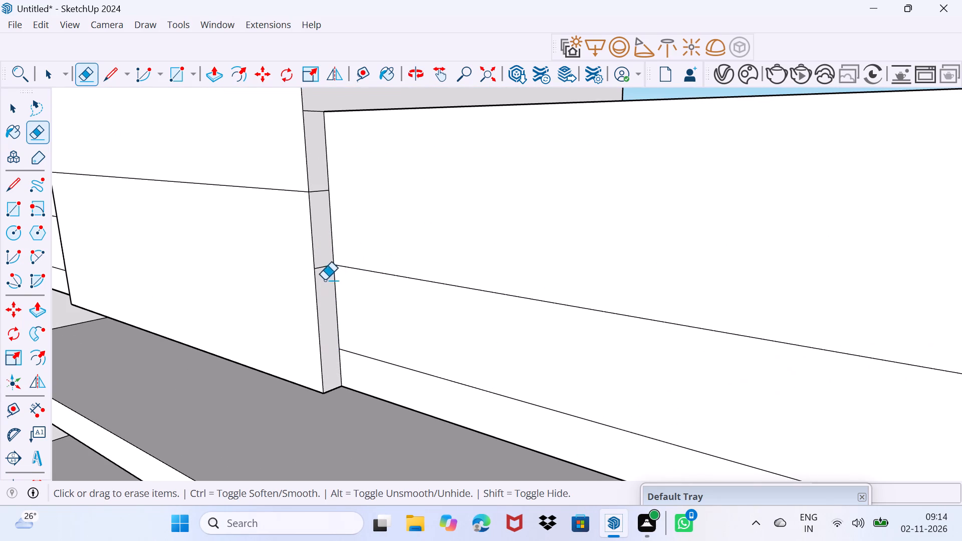
{"action": "left_click", "coordinate": [323, 270]}
{"action": "left_click", "coordinate": [327, 276]}
{"action": "left_click", "coordinate": [324, 273]}
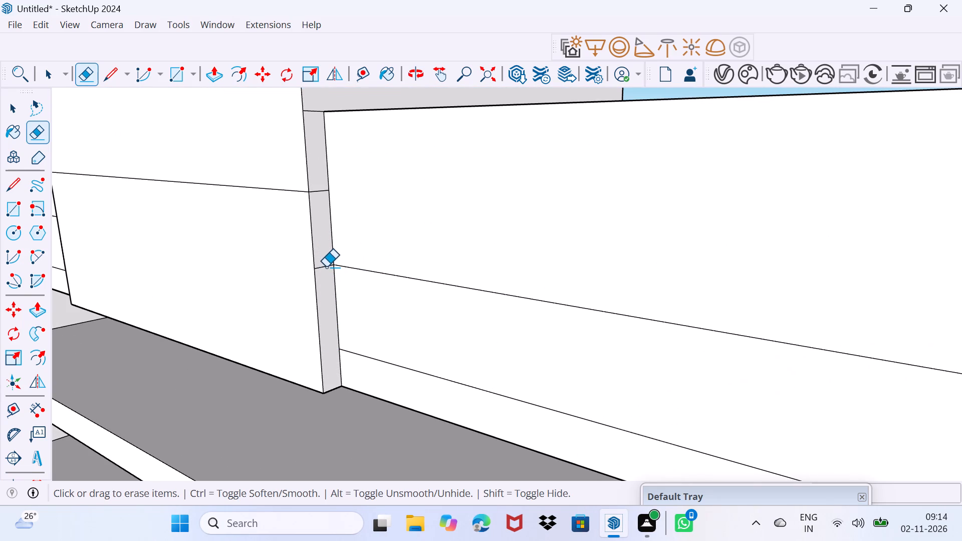
{"action": "left_click", "coordinate": [326, 267]}
{"action": "left_click", "coordinate": [319, 195]}
{"action": "left_click", "coordinate": [320, 192]}
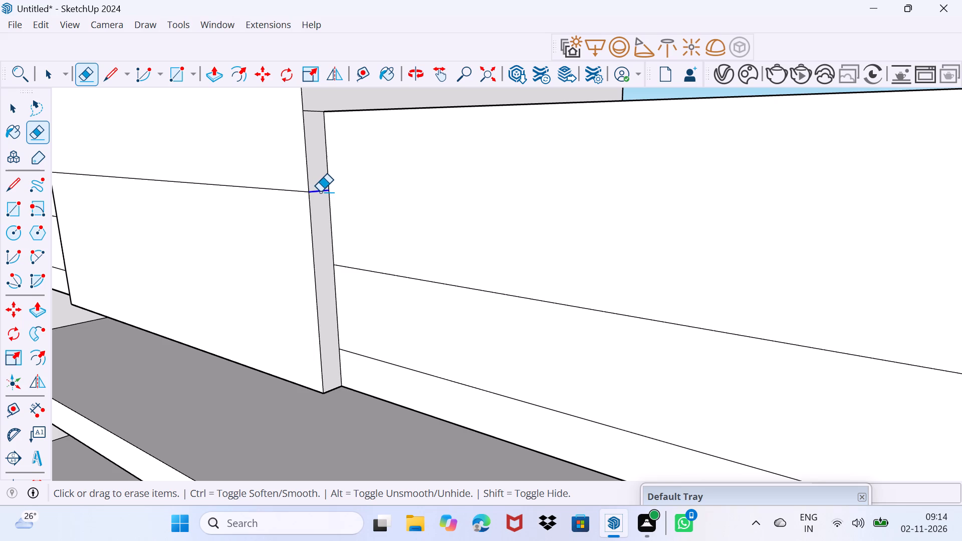
{"action": "key", "text": "space"}
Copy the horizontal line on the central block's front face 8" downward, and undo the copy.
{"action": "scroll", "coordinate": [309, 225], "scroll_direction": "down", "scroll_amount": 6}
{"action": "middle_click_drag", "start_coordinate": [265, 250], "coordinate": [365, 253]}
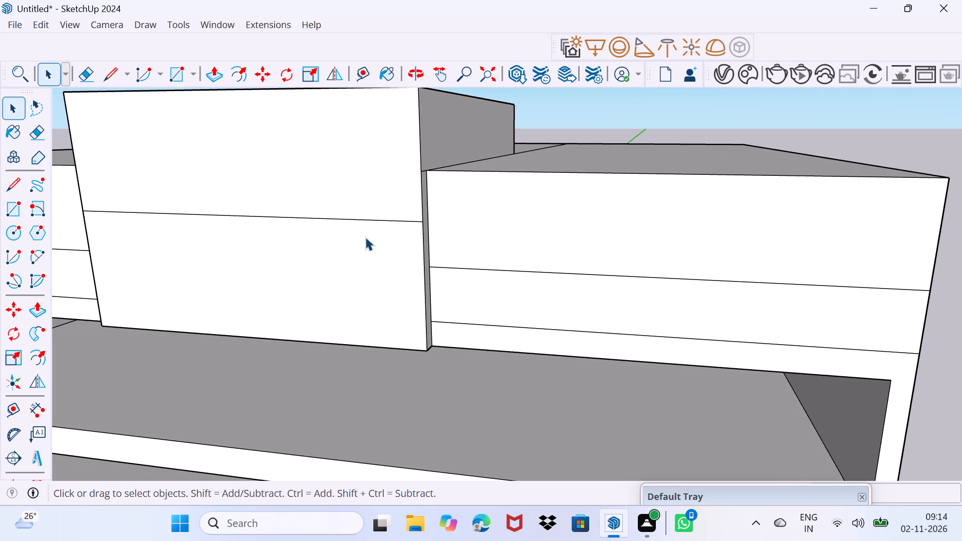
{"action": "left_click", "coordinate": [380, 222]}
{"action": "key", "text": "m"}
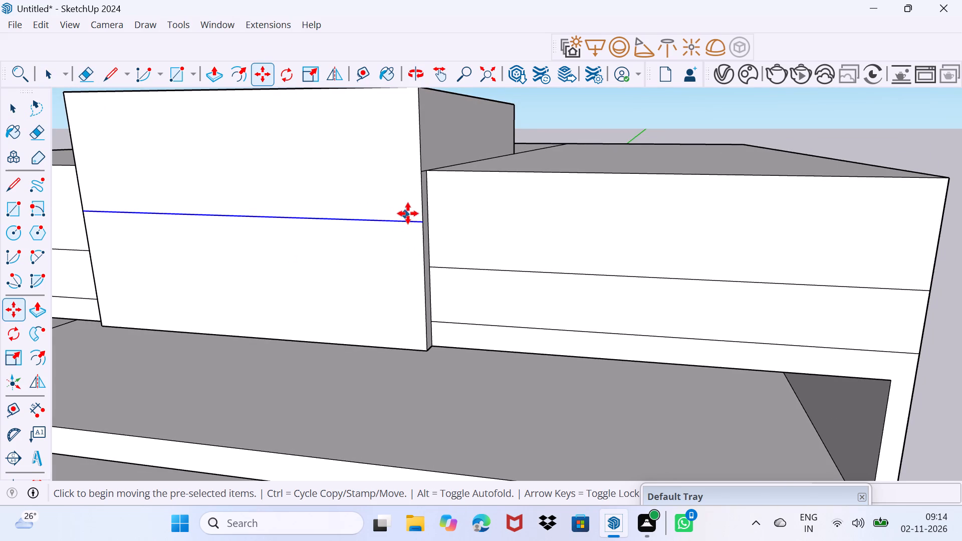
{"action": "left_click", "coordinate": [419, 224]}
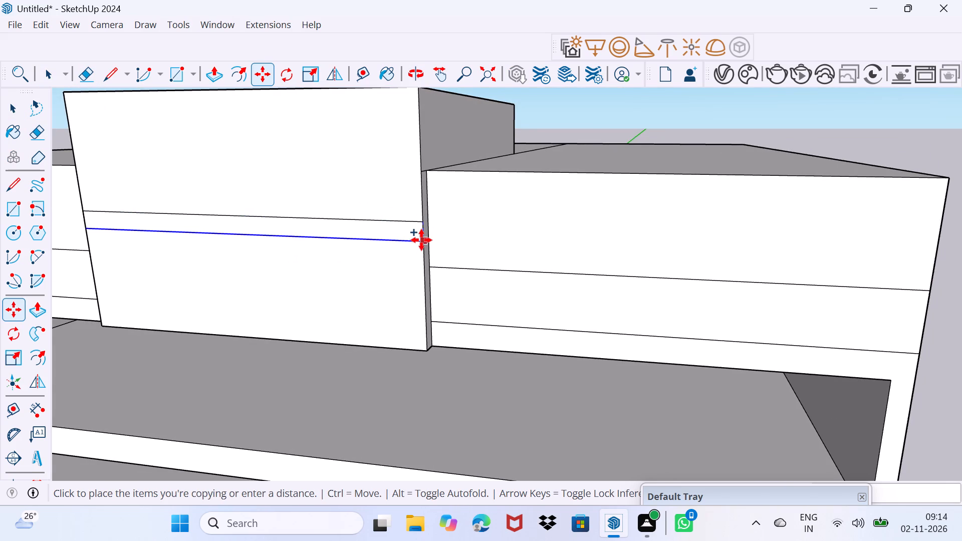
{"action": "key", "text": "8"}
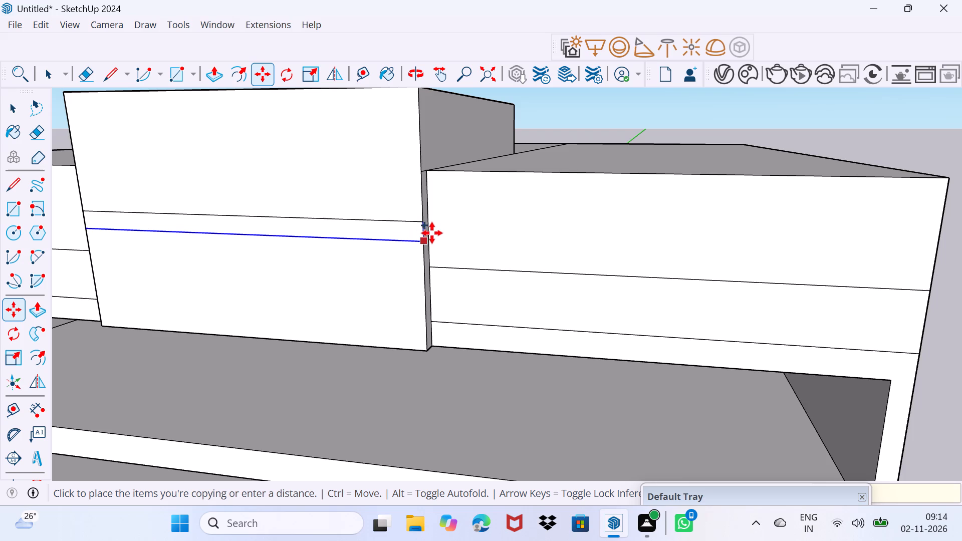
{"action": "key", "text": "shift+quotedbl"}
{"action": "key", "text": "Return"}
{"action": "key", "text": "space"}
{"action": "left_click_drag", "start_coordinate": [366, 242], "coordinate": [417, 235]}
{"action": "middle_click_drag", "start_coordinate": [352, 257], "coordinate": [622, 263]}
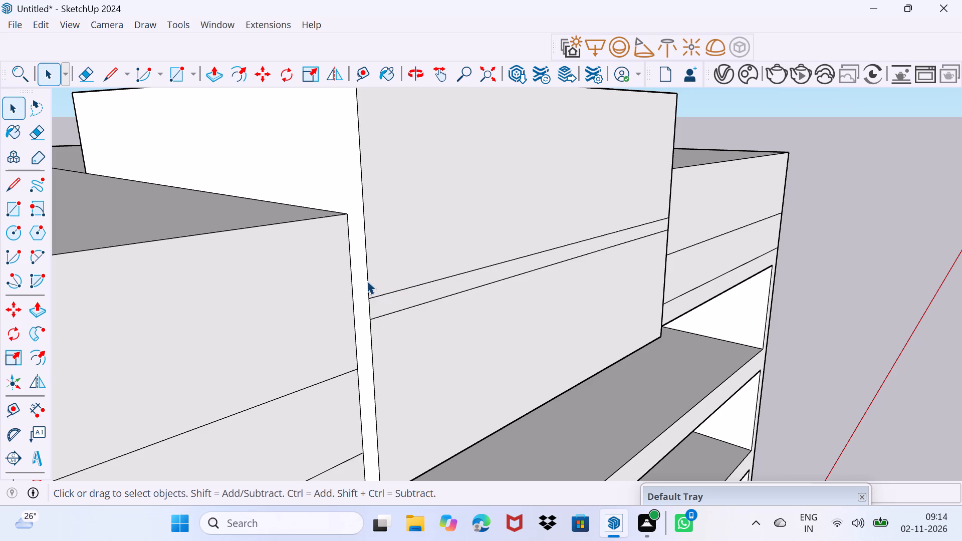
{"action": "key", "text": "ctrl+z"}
Copy the upper horizontal line on the central block's front face 6" downward.
{"action": "left_click", "coordinate": [374, 297]}
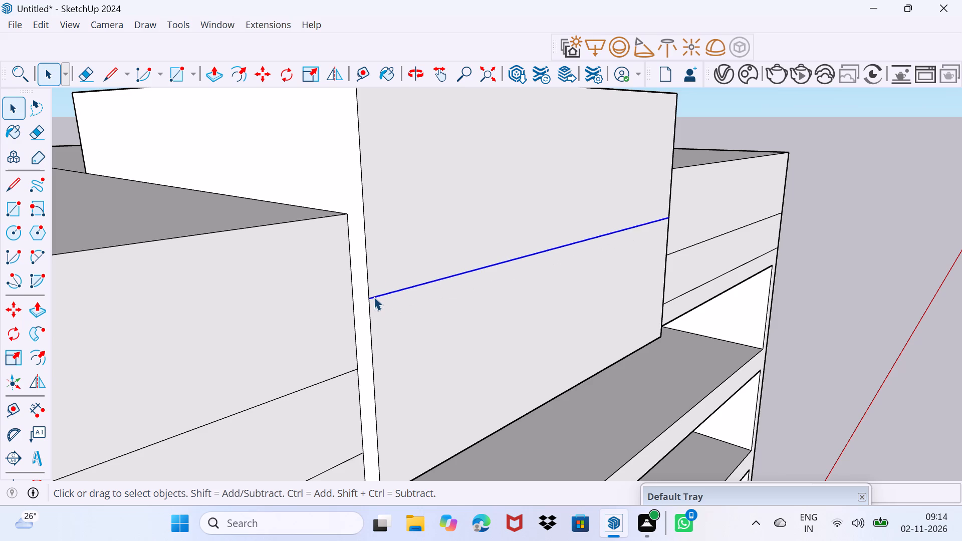
{"action": "key", "text": "m"}
{"action": "left_click", "coordinate": [375, 299]}
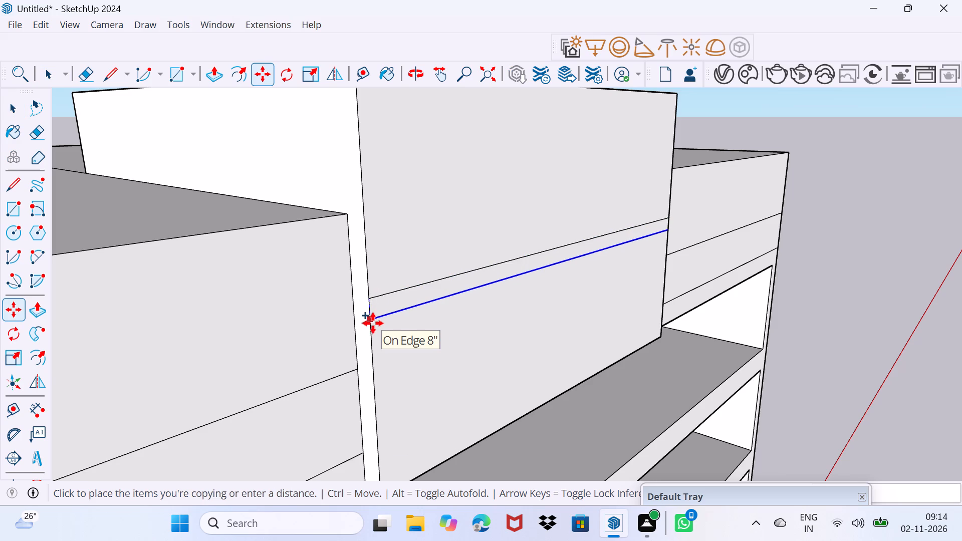
{"action": "type", "text": "6\""}
{"action": "key", "text": "Return"}
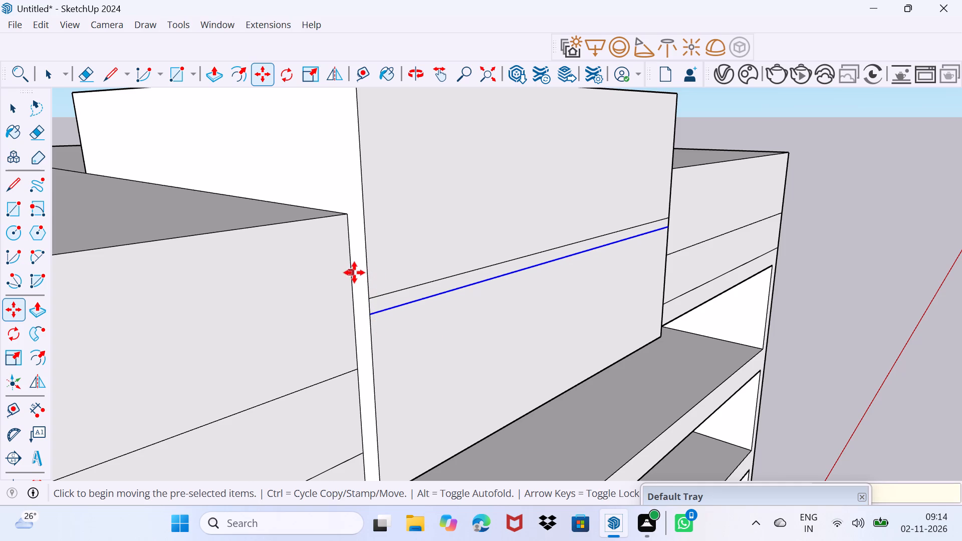
{"action": "key", "text": "Escape"}
Copy one vertical edge of the central block's upper front face 6" inward along the red axis.
{"action": "left_click", "coordinate": [368, 266]}
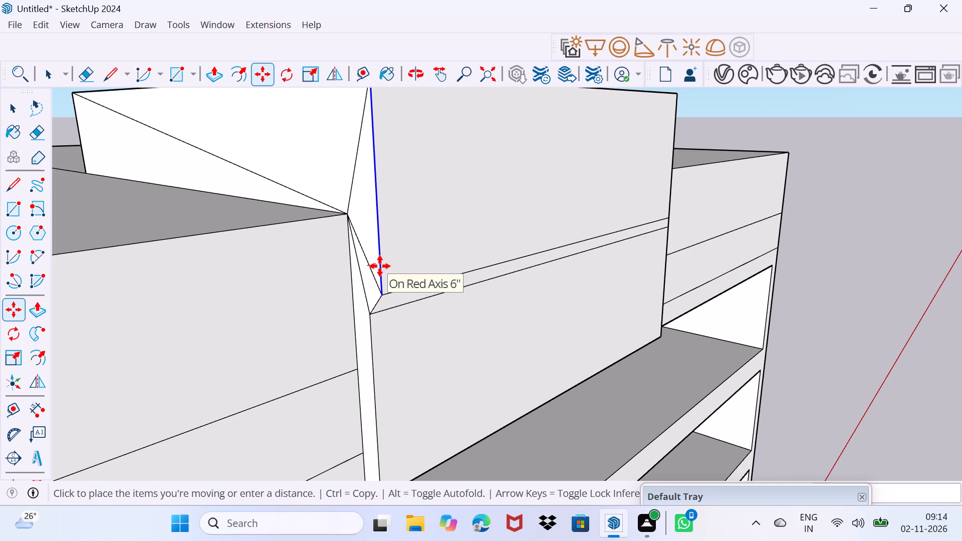
{"action": "left_click", "coordinate": [387, 264]}
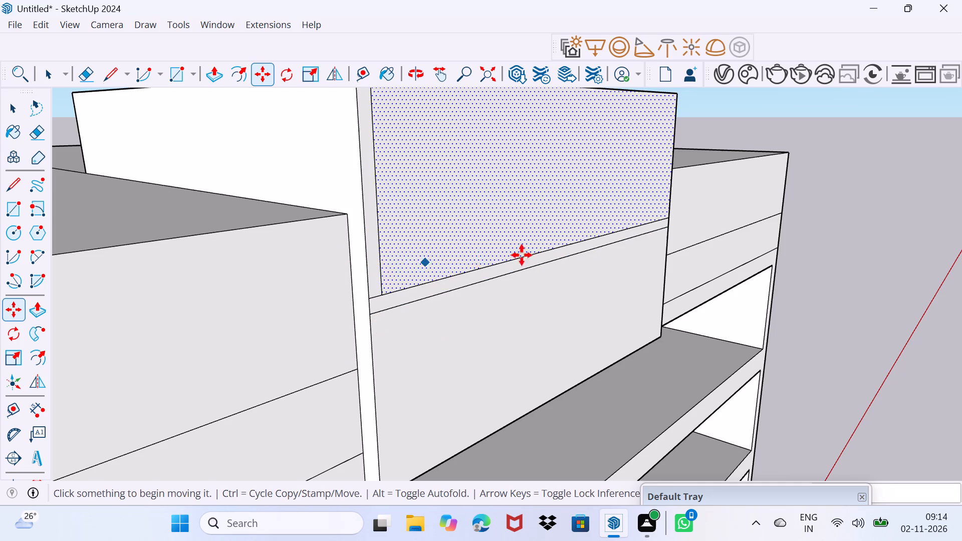
Copy the opposite vertical edge of the central block's upper front face 6" inward.
{"action": "middle_click_drag", "start_coordinate": [648, 221], "coordinate": [610, 320], "text": "shift"}
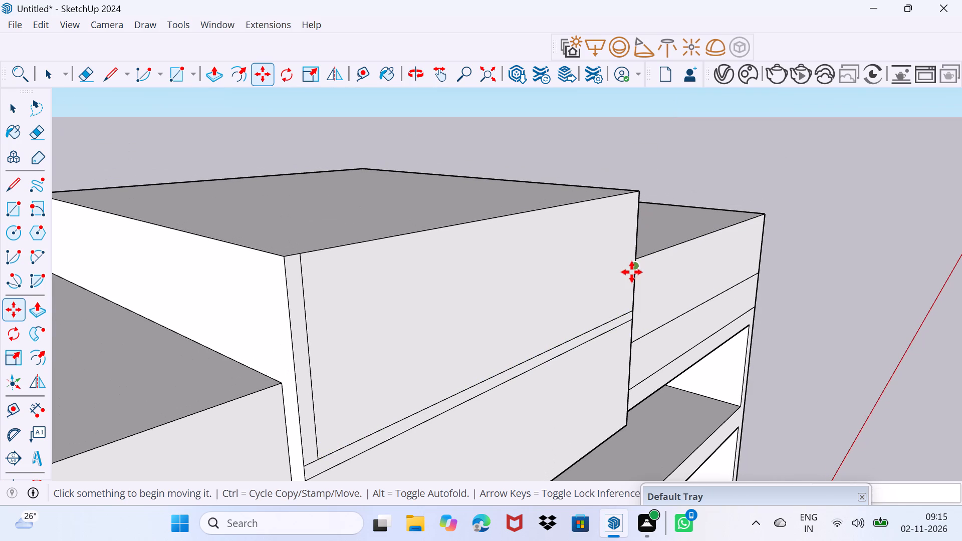
{"action": "left_click", "coordinate": [631, 272]}
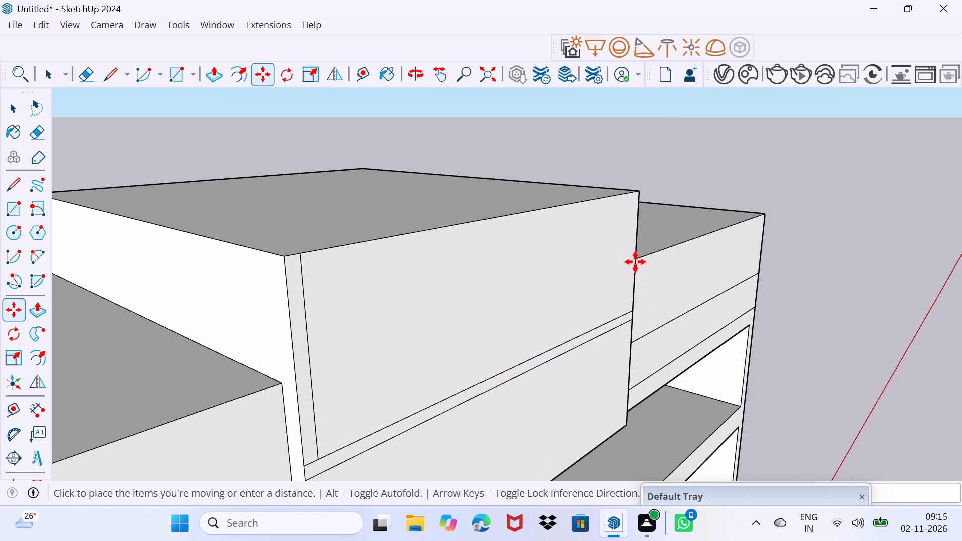
{"action": "middle_click_drag", "start_coordinate": [645, 271], "coordinate": [476, 226]}
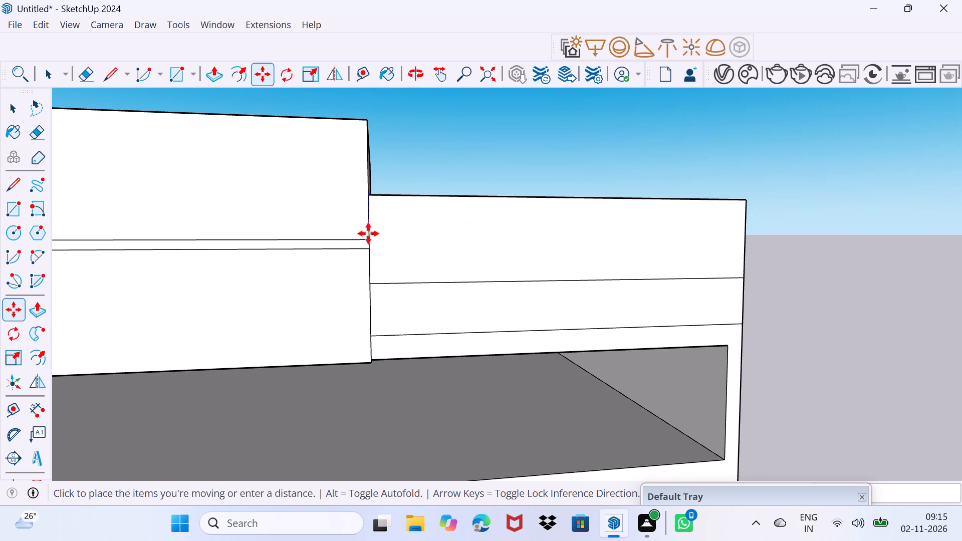
{"action": "scroll", "coordinate": [369, 221], "scroll_direction": "up", "scroll_amount": 3}
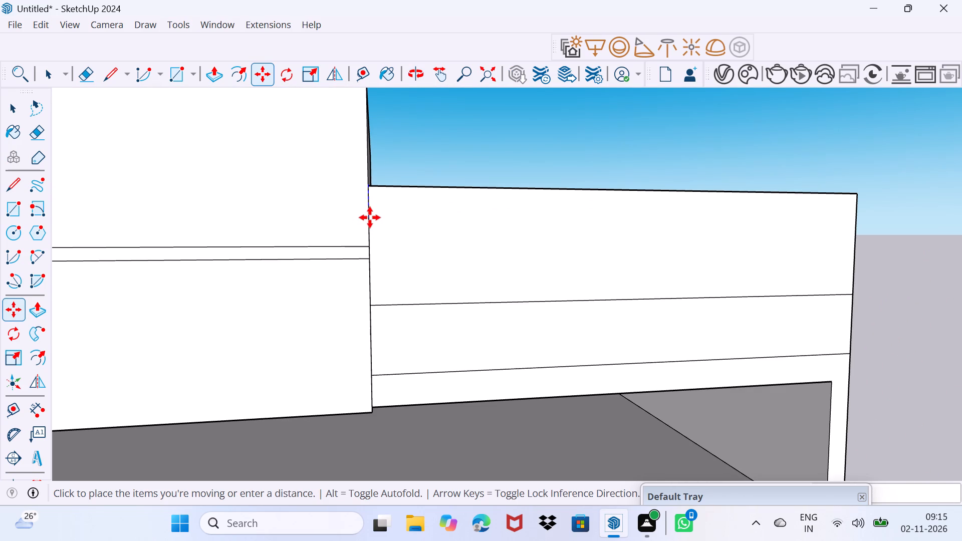
{"action": "middle_click_drag", "start_coordinate": [370, 217], "coordinate": [379, 297]}
{"action": "key", "text": "space"}
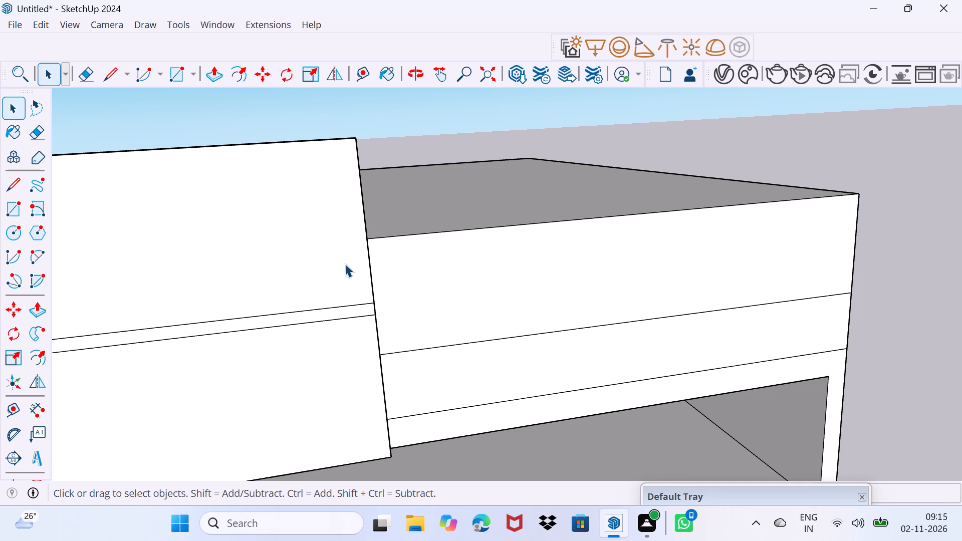
{"action": "left_click", "coordinate": [370, 277]}
{"action": "left_click", "coordinate": [367, 235], "text": "ctrl"}
{"action": "key", "text": "m"}
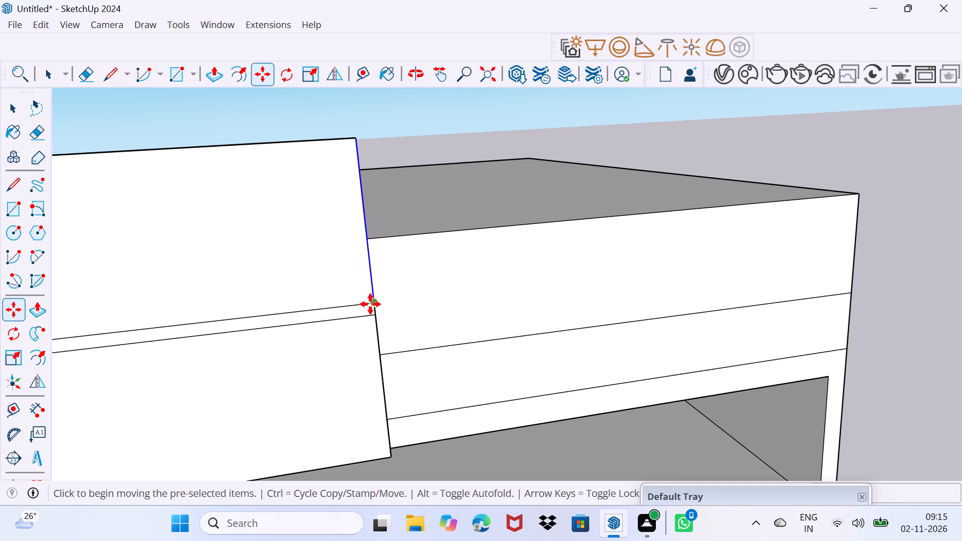
{"action": "left_click", "coordinate": [370, 304]}
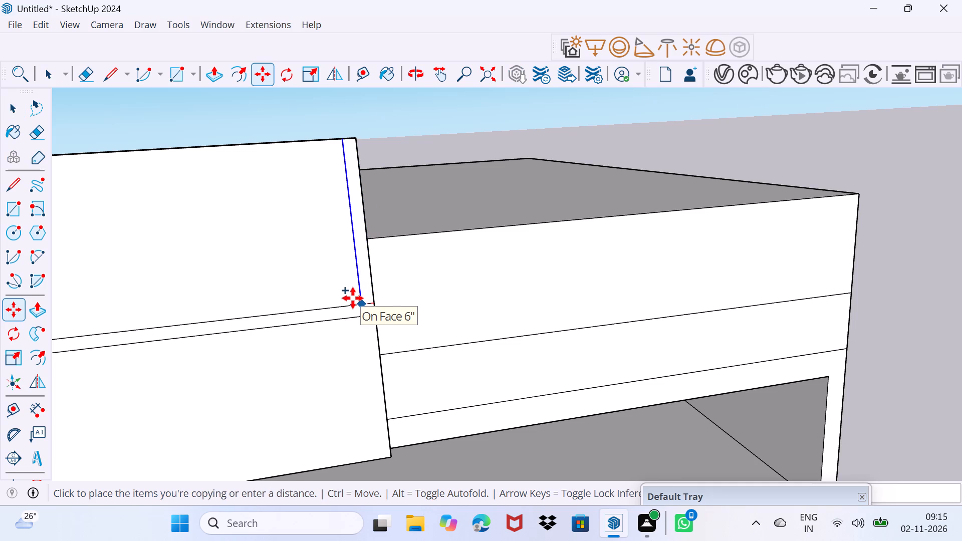
{"action": "type", "text": "6\""}
{"action": "key", "text": "Return"}
{"action": "key", "text": "space"}
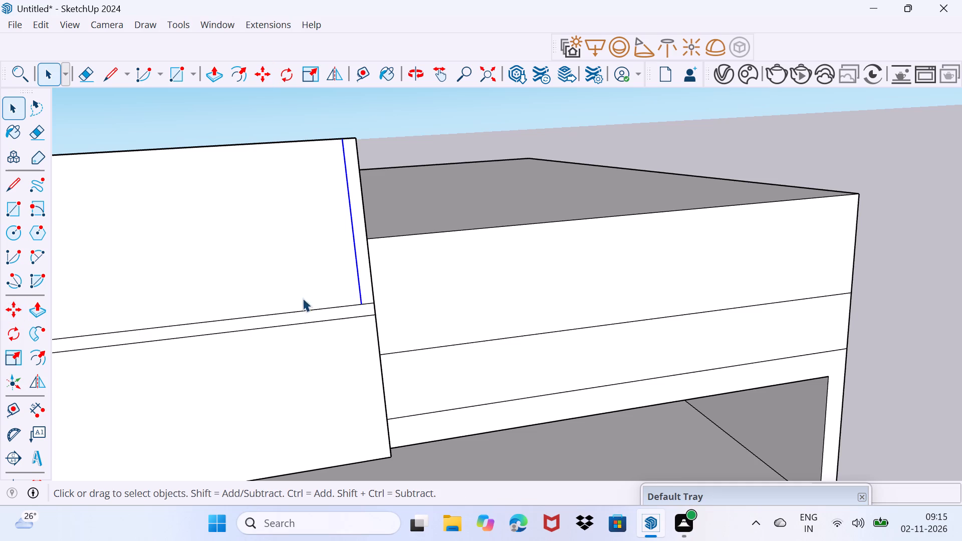
{"action": "left_click_drag", "start_coordinate": [269, 277], "coordinate": [323, 229]}
Copy the top edge of the central block's front face 6" downward to complete the border outline.
{"action": "middle_click_drag", "start_coordinate": [285, 223], "coordinate": [459, 309], "text": "shift"}
{"action": "middle_click_drag", "start_coordinate": [322, 248], "coordinate": [458, 269], "text": "shift"}
{"action": "scroll", "coordinate": [338, 253], "scroll_direction": "down", "scroll_amount": 7}
{"action": "middle_click_drag", "start_coordinate": [299, 259], "coordinate": [562, 293], "text": "shift"}
{"action": "left_click", "coordinate": [415, 248]}
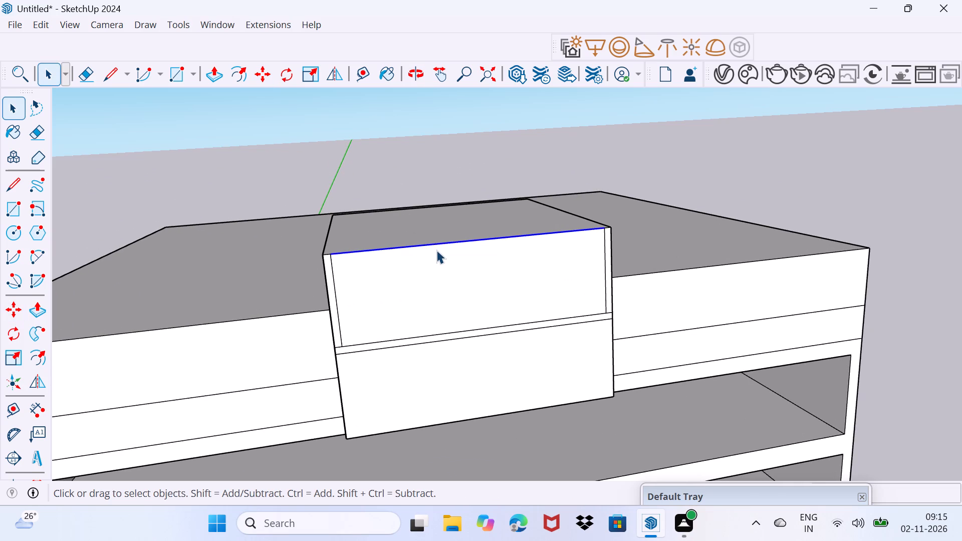
{"action": "key", "text": "m"}
{"action": "left_click", "coordinate": [610, 227]}
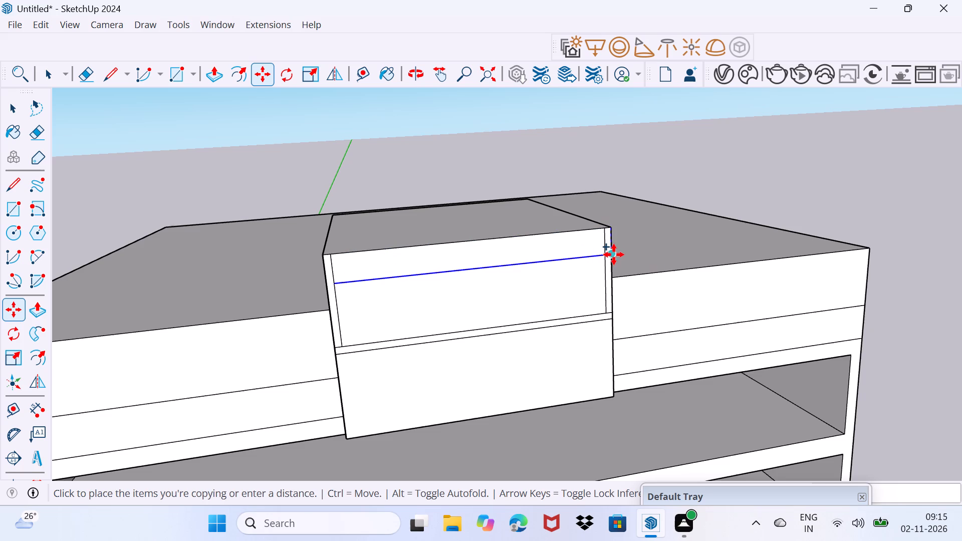
{"action": "key", "text": "6"}
{"action": "key", "text": "shift+quotedbl"}
{"action": "key", "text": "Return"}
{"action": "key", "text": "space"}
{"action": "left_click_drag", "start_coordinate": [496, 279], "coordinate": [551, 253]}
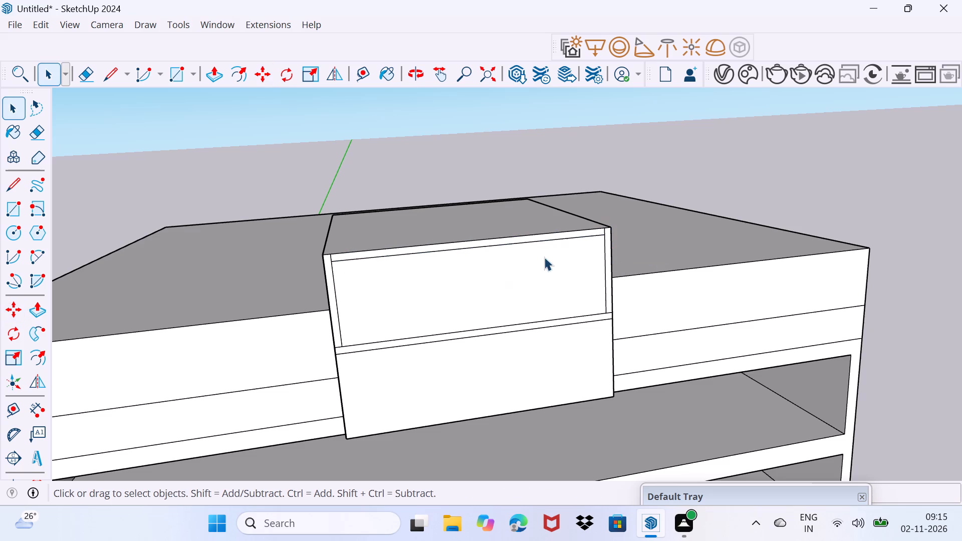
Erase the four short overlapping edges at the corners of the border on the central block's upper front face.
{"action": "scroll", "coordinate": [297, 274], "scroll_direction": "up", "scroll_amount": 3}
{"action": "scroll", "coordinate": [347, 310], "scroll_direction": "up", "scroll_amount": 2}
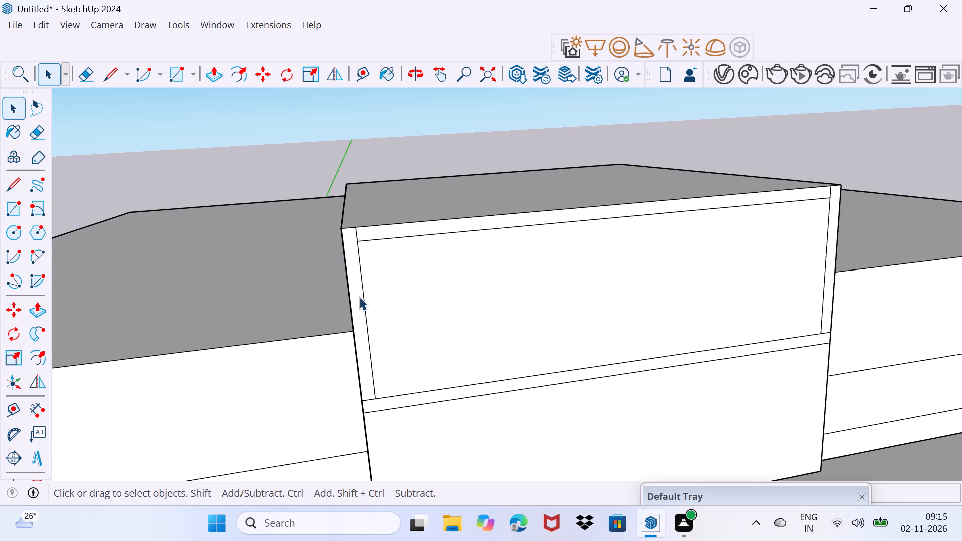
{"action": "key", "text": "e"}
{"action": "scroll", "coordinate": [365, 235], "scroll_direction": "up", "scroll_amount": 2}
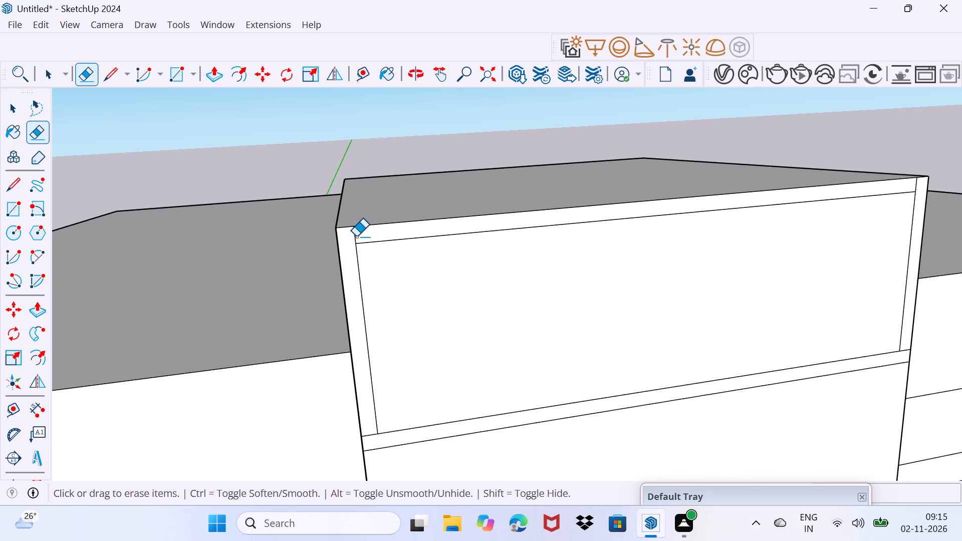
{"action": "left_click", "coordinate": [356, 236]}
{"action": "scroll", "coordinate": [377, 441], "scroll_direction": "up", "scroll_amount": 3}
{"action": "left_click", "coordinate": [369, 430]}
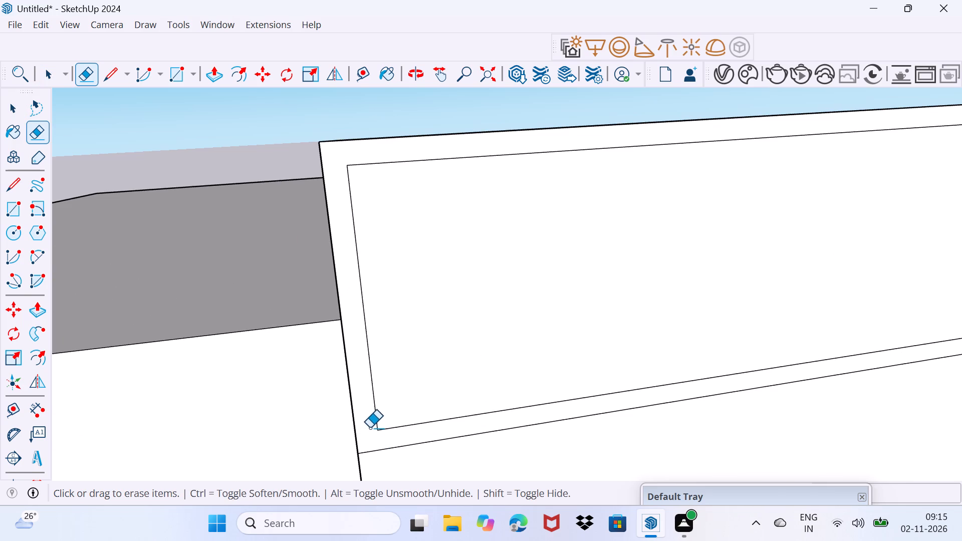
{"action": "scroll", "coordinate": [423, 410], "scroll_direction": "down", "scroll_amount": 4}
{"action": "middle_click_drag", "start_coordinate": [476, 396], "coordinate": [300, 417]}
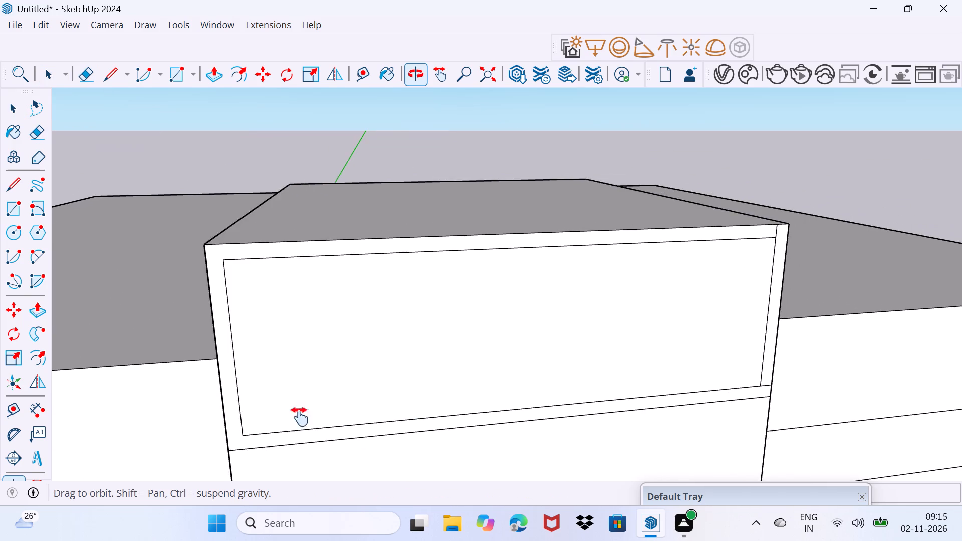
{"action": "middle_click_drag", "start_coordinate": [300, 417], "coordinate": [100, 401]}
{"action": "scroll", "coordinate": [545, 270], "scroll_direction": "up", "scroll_amount": 2}
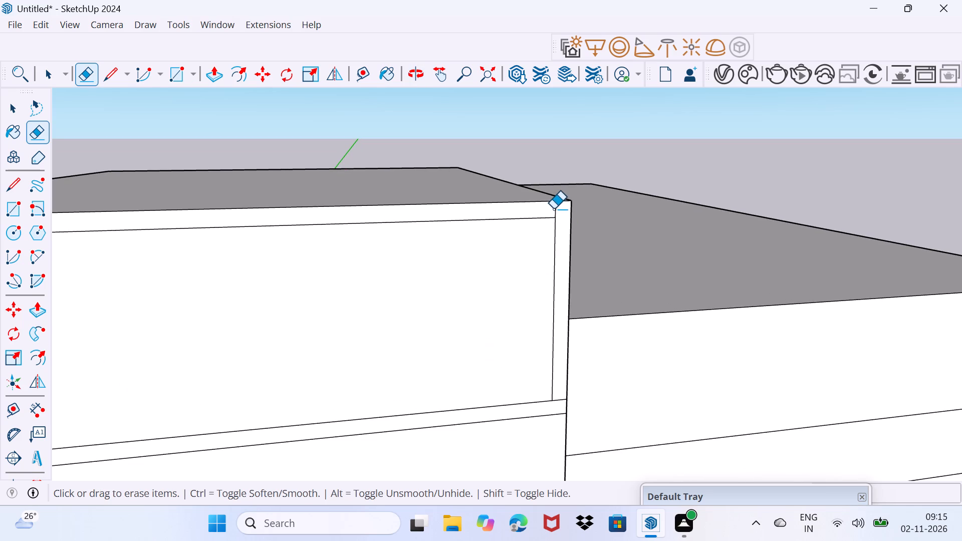
{"action": "left_click", "coordinate": [554, 208]}
{"action": "left_click", "coordinate": [561, 398]}
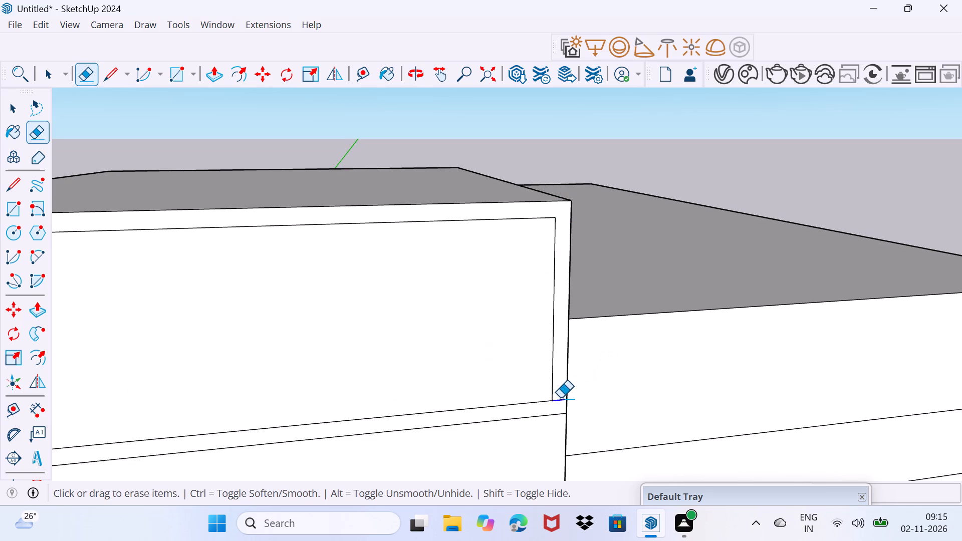
{"action": "scroll", "coordinate": [558, 402], "scroll_direction": "down", "scroll_amount": 7}
{"action": "key", "text": "space"}
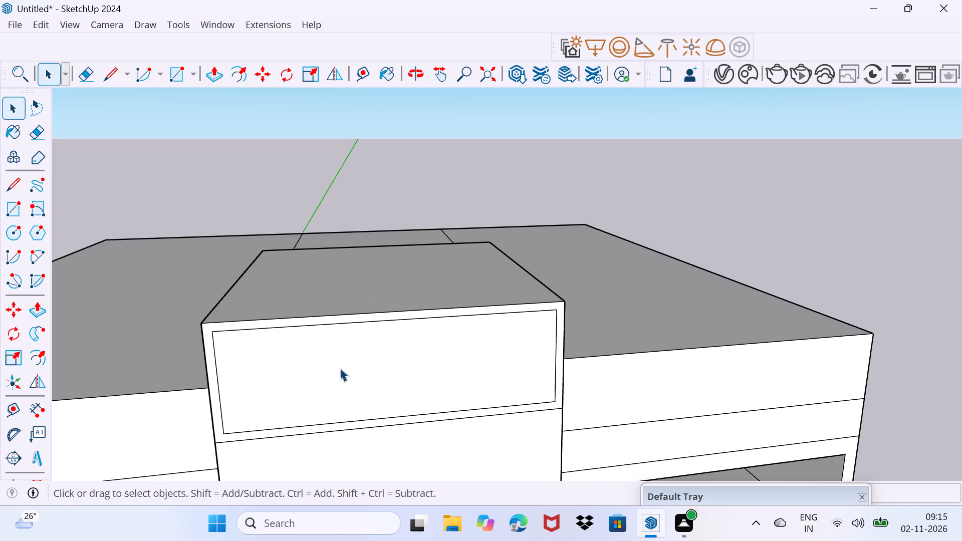
Push/Pull the border face around the inner rectangle slightly outward to form a raised frame on the central block.
{"action": "scroll", "coordinate": [198, 402], "scroll_direction": "up", "scroll_amount": 3}
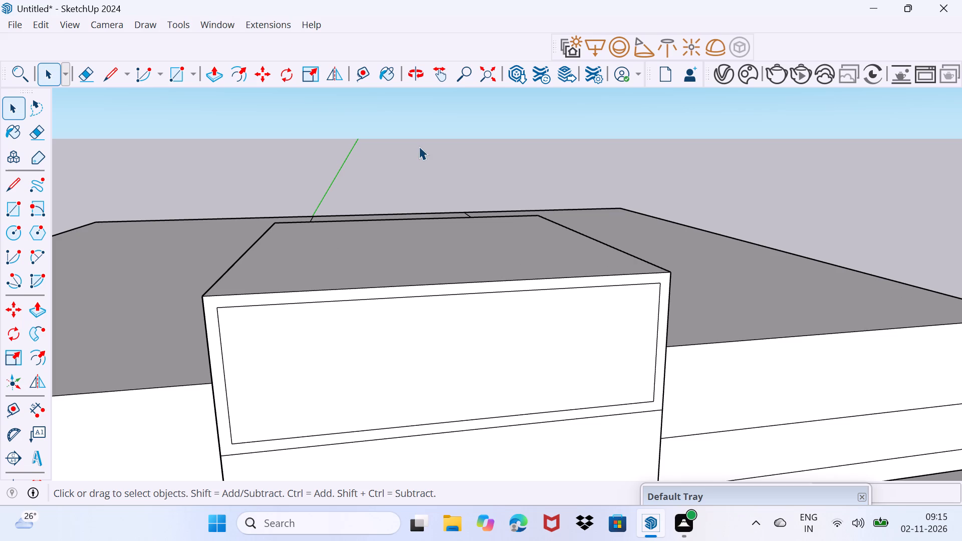
{"action": "middle_click_drag", "start_coordinate": [328, 400], "coordinate": [420, 314]}
{"action": "scroll", "coordinate": [320, 342], "scroll_direction": "up", "scroll_amount": 2}
{"action": "left_click", "coordinate": [320, 341]}
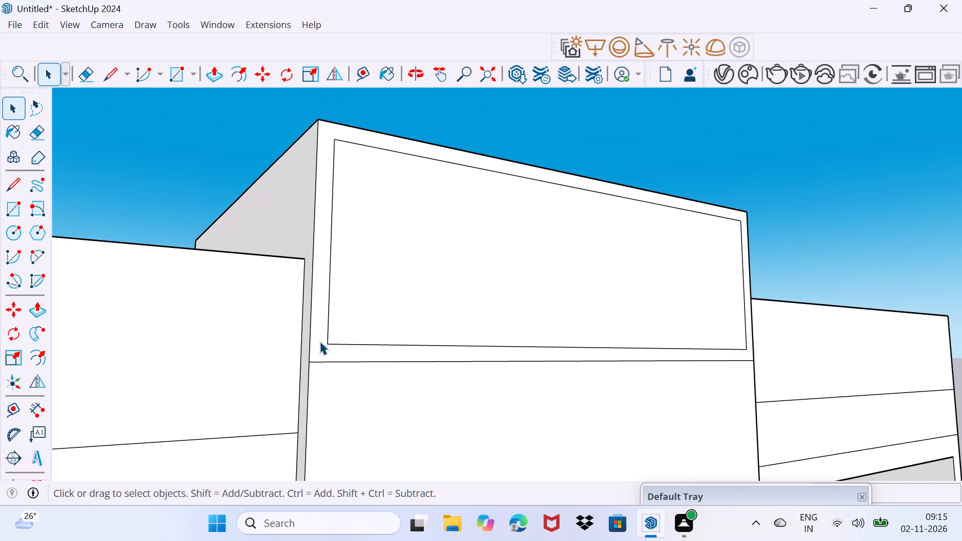
{"action": "key", "text": "p"}
{"action": "left_click", "coordinate": [320, 341]}
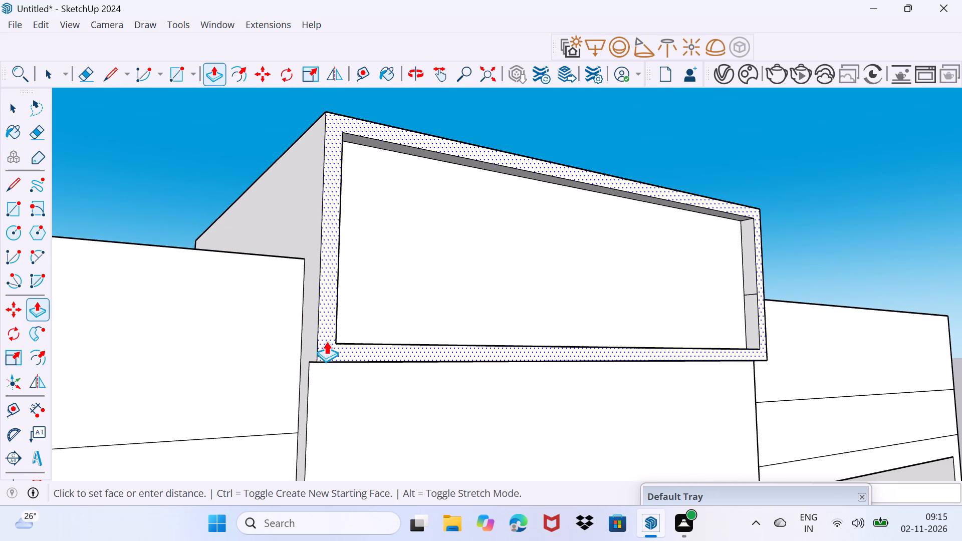
{"action": "scroll", "coordinate": [322, 343], "scroll_direction": "up", "scroll_amount": 2}
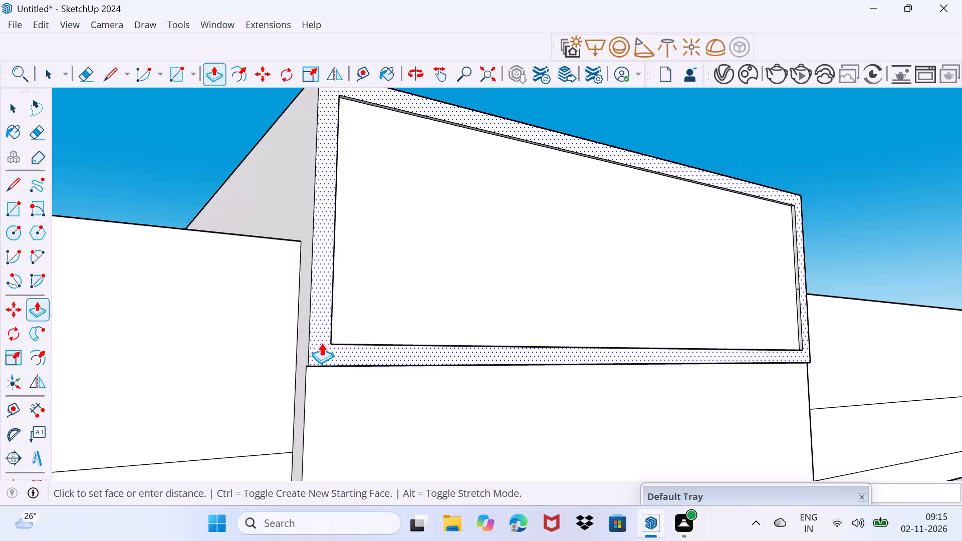
{"action": "left_click", "coordinate": [321, 343]}
{"action": "key", "text": "space"}
{"action": "left_click_drag", "start_coordinate": [353, 308], "coordinate": [408, 256]}
Erase the short horizontal edge crossing the raised frame's inner vertical side.
{"action": "scroll", "coordinate": [844, 284], "scroll_direction": "up", "scroll_amount": 4}
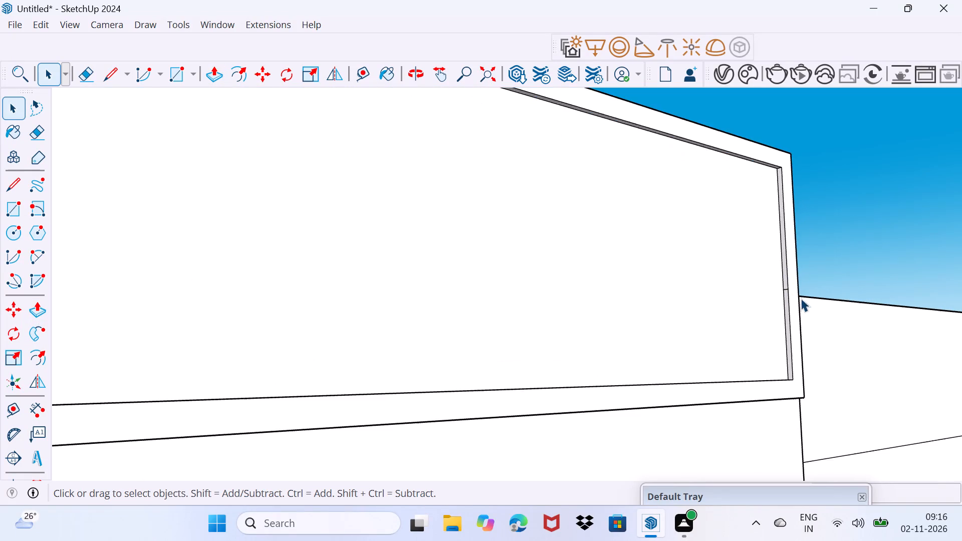
{"action": "scroll", "coordinate": [801, 298], "scroll_direction": "up", "scroll_amount": 5}
{"action": "middle_click_drag", "start_coordinate": [776, 287], "coordinate": [804, 295]}
{"action": "scroll", "coordinate": [768, 280], "scroll_direction": "up", "scroll_amount": 8}
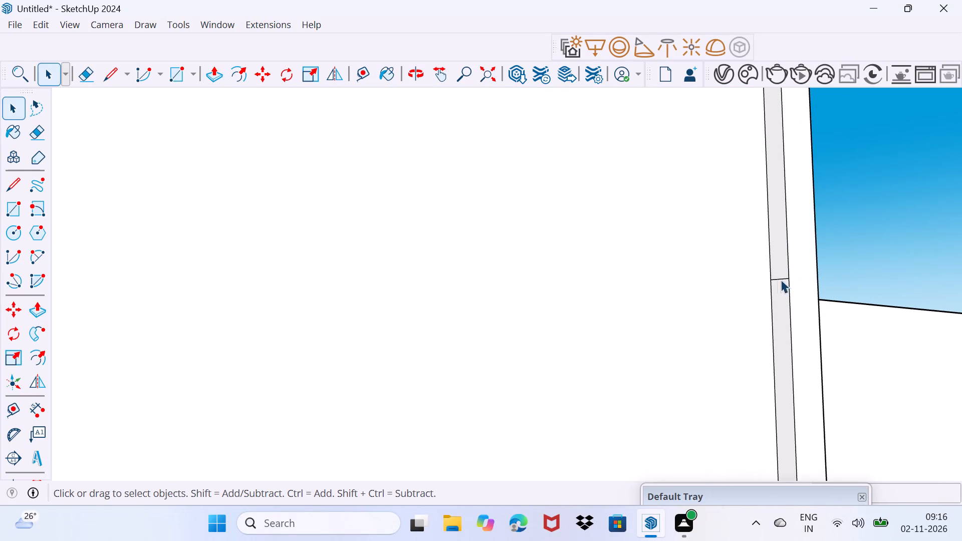
{"action": "key", "text": "e"}
{"action": "left_click", "coordinate": [783, 278]}
Examine both ends and the inner edges of the raised frame on the central block for leftover stray edges.
{"action": "scroll", "coordinate": [782, 278], "scroll_direction": "down", "scroll_amount": 15}
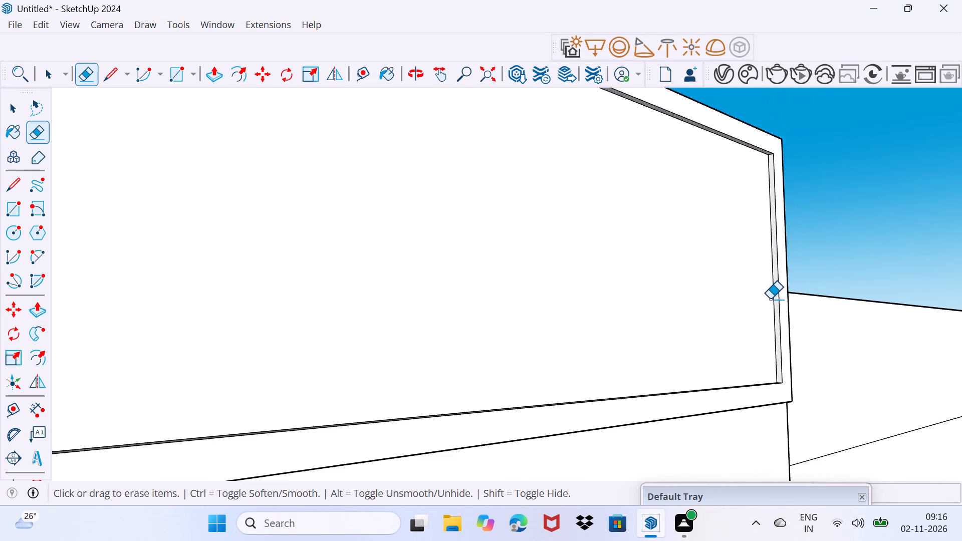
{"action": "scroll", "coordinate": [770, 299], "scroll_direction": "down", "scroll_amount": 6}
{"action": "middle_click_drag", "start_coordinate": [619, 335], "coordinate": [345, 363]}
{"action": "scroll", "coordinate": [286, 311], "scroll_direction": "up", "scroll_amount": 3}
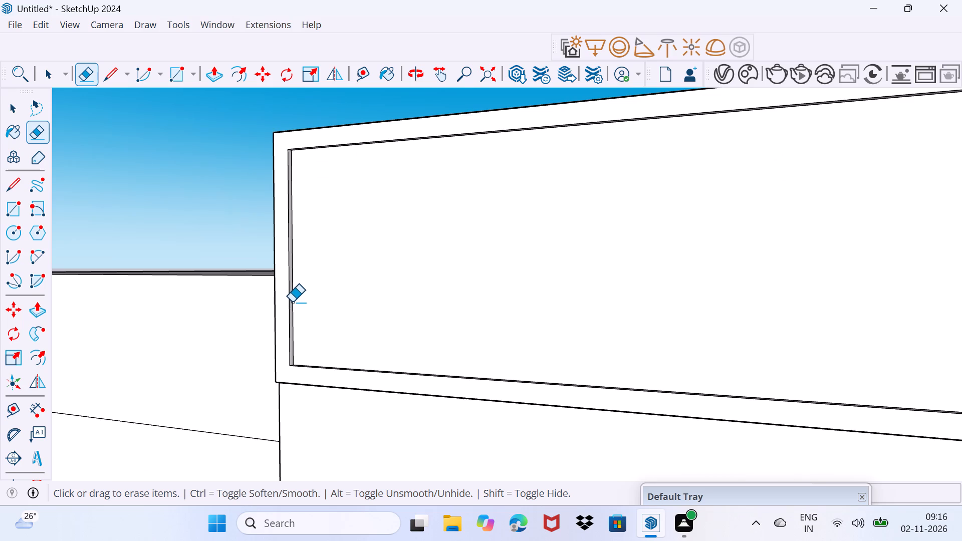
{"action": "scroll", "coordinate": [292, 302], "scroll_direction": "up", "scroll_amount": 4}
{"action": "middle_click_drag", "start_coordinate": [293, 298], "coordinate": [399, 338]}
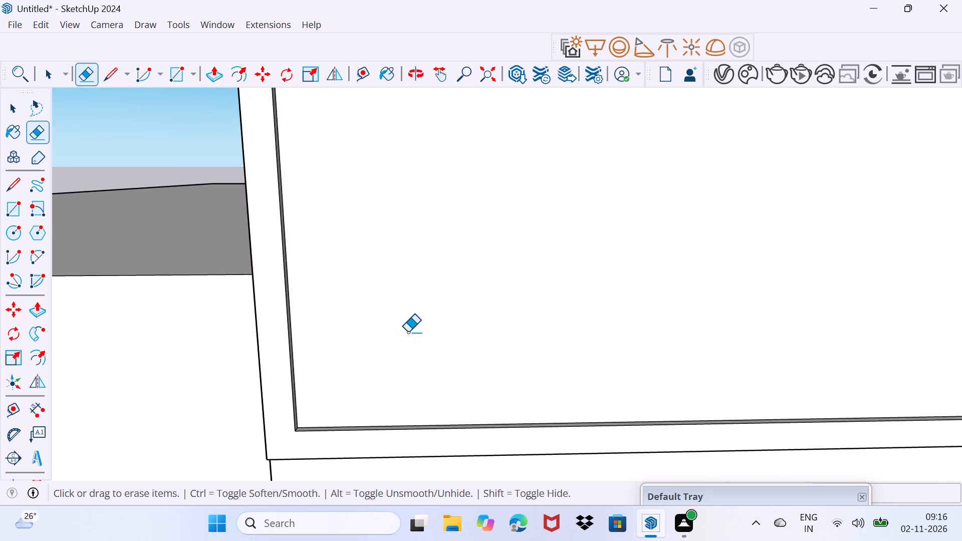
{"action": "scroll", "coordinate": [410, 331], "scroll_direction": "down", "scroll_amount": 4}
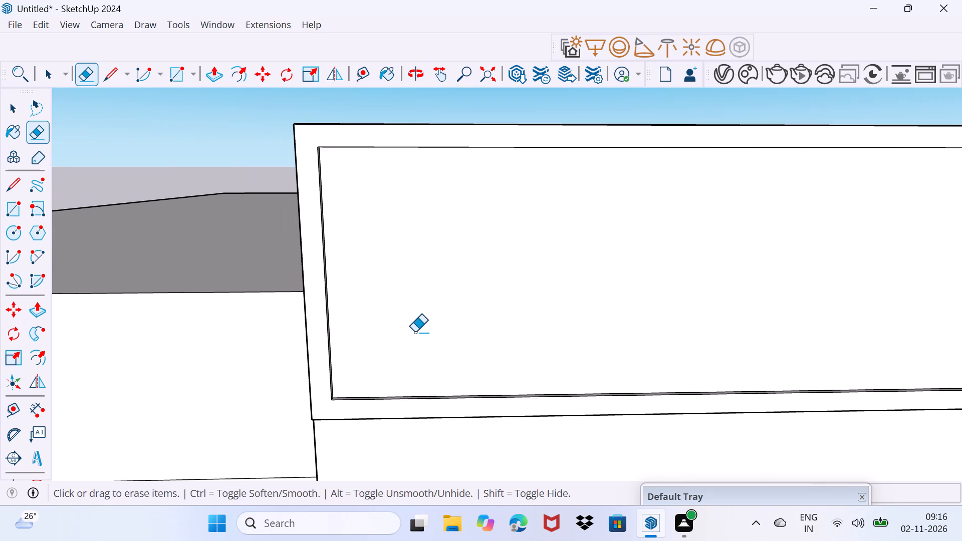
{"action": "scroll", "coordinate": [422, 340], "scroll_direction": "down", "scroll_amount": 4}
{"action": "middle_click_drag", "start_coordinate": [447, 378], "coordinate": [554, 266]}
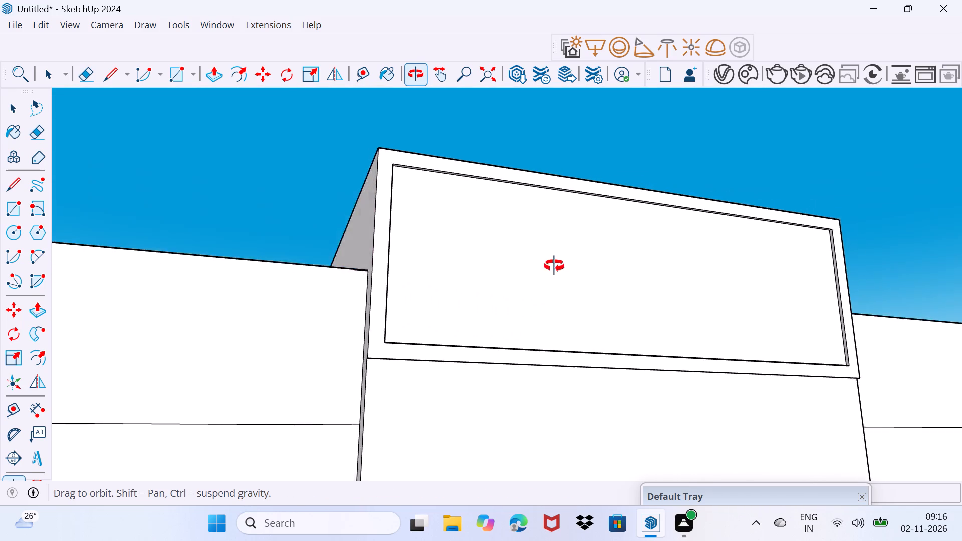
{"action": "middle_click_drag", "start_coordinate": [554, 266], "coordinate": [546, 257]}
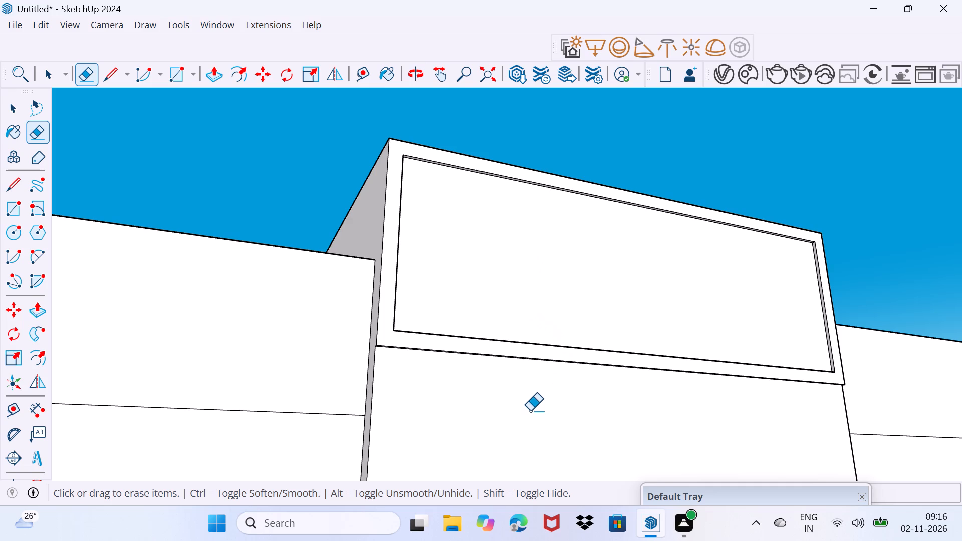
{"action": "key", "text": "space"}
{"action": "key", "text": "space"}
{"action": "key", "text": "space"}
{"action": "key", "text": "space"}
{"action": "key", "text": "space"}
{"action": "key", "text": "space"}
{"action": "key", "text": "space"}
{"action": "key", "text": "space"}
{"action": "key", "text": "space"}
{"action": "key", "text": "space"}
Draw a line joining the two rear bottom corners of the projecting central block to close its thin underside strip.
{"action": "middle_click_drag", "start_coordinate": [527, 409], "coordinate": [509, 421]}
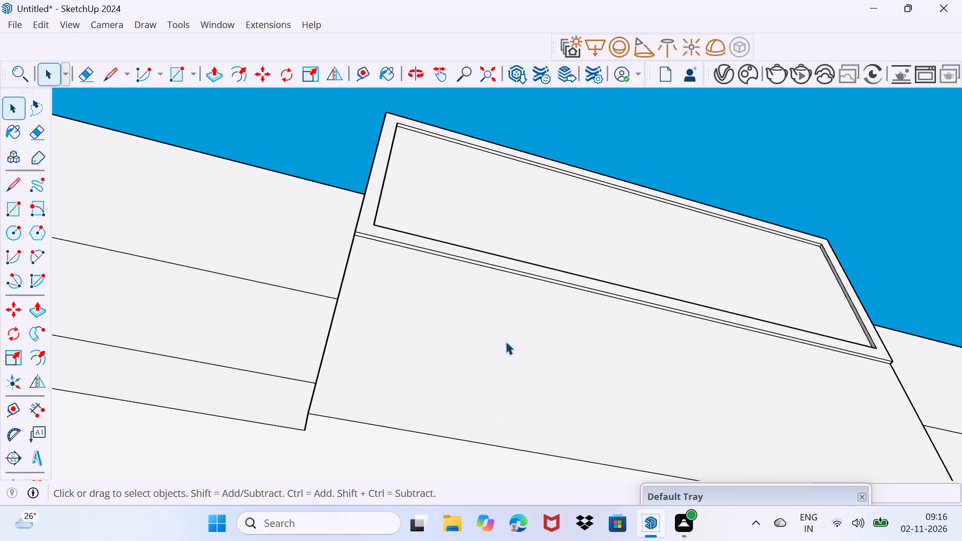
{"action": "middle_click_drag", "start_coordinate": [503, 348], "coordinate": [498, 216]}
{"action": "middle_click_drag", "start_coordinate": [501, 238], "coordinate": [551, 265]}
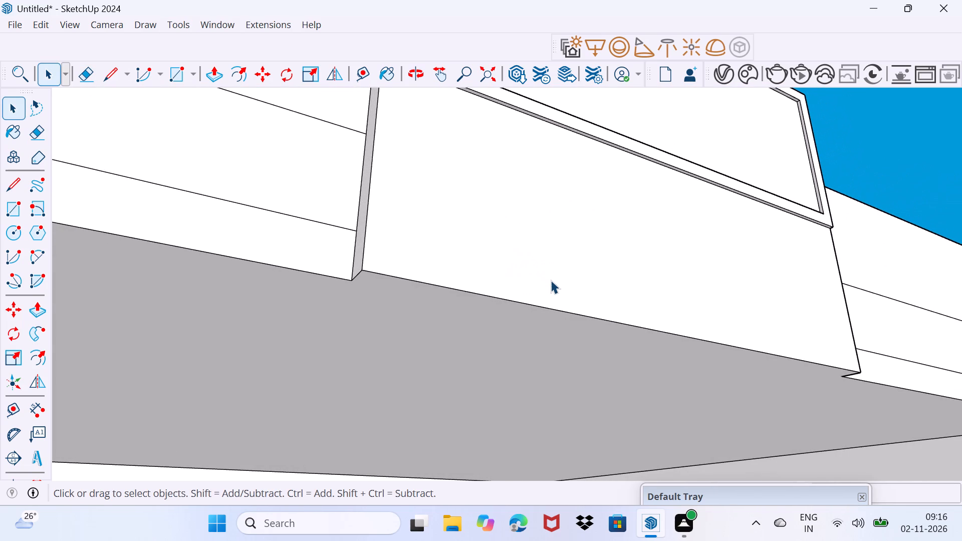
{"action": "scroll", "coordinate": [551, 280], "scroll_direction": "down", "scroll_amount": 4}
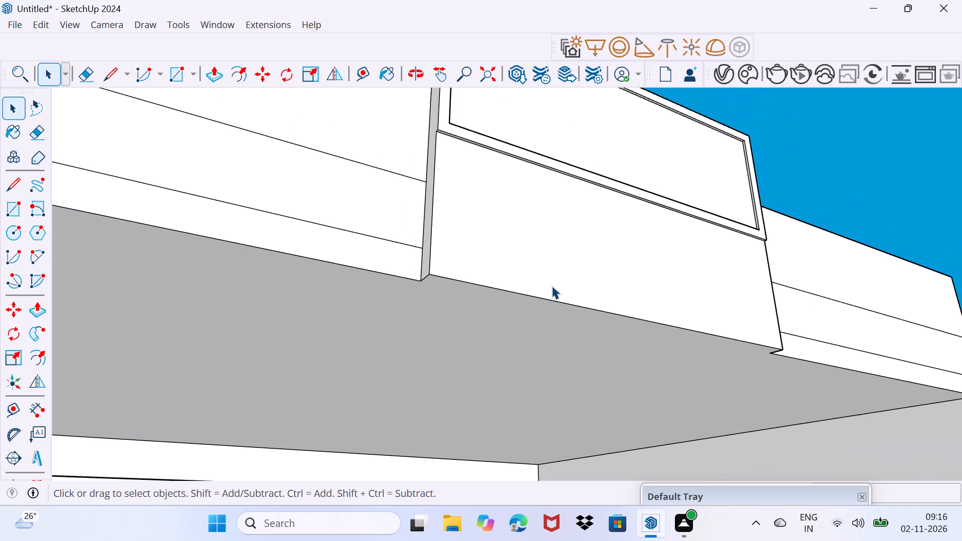
{"action": "scroll", "coordinate": [552, 286], "scroll_direction": "down", "scroll_amount": 1}
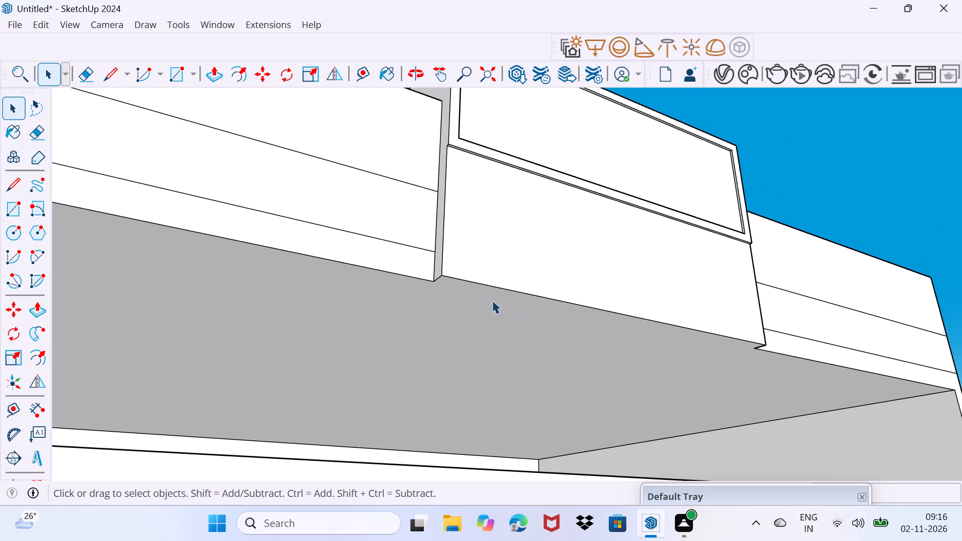
{"action": "middle_click_drag", "start_coordinate": [477, 320], "coordinate": [480, 335]}
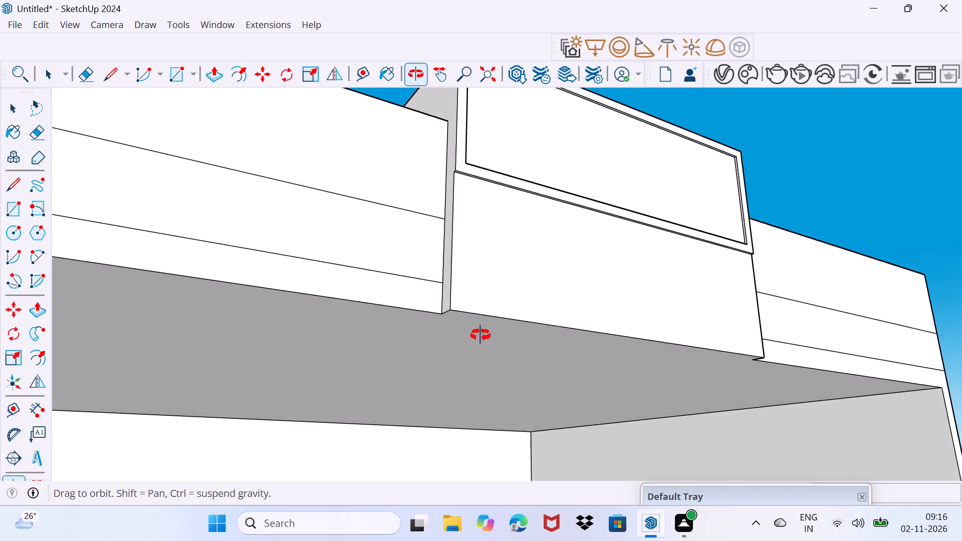
{"action": "middle_click_drag", "start_coordinate": [480, 335], "coordinate": [463, 316]}
{"action": "scroll", "coordinate": [402, 286], "scroll_direction": "up", "scroll_amount": 1}
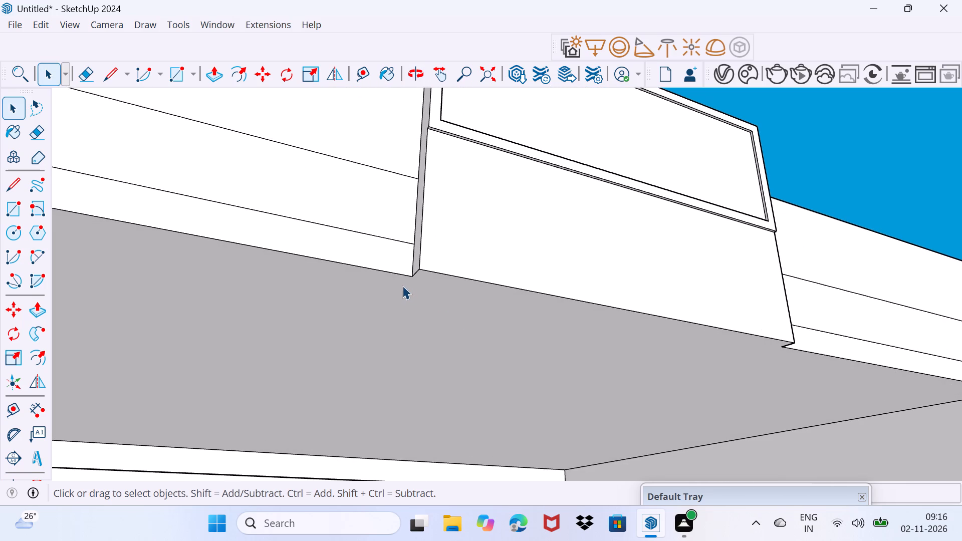
{"action": "key", "text": "p"}
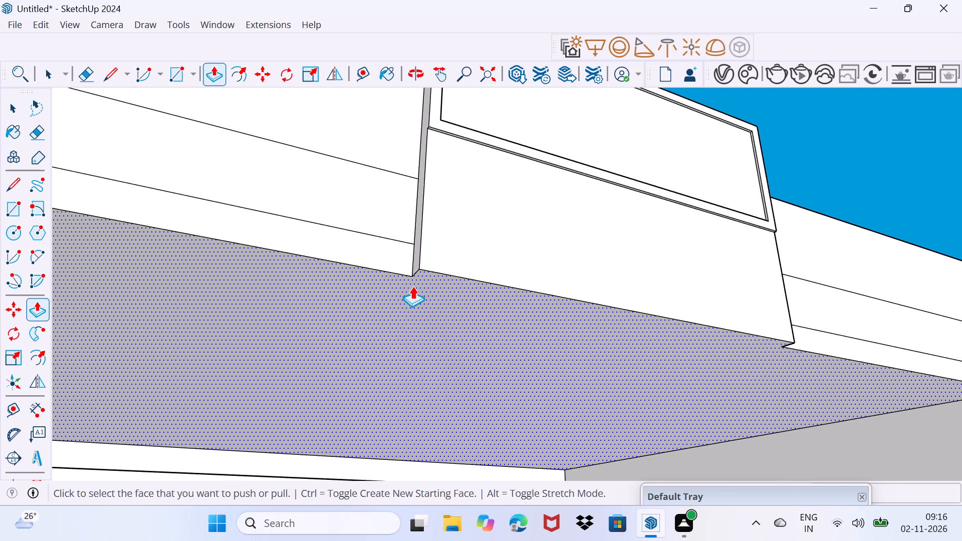
{"action": "key", "text": "l"}
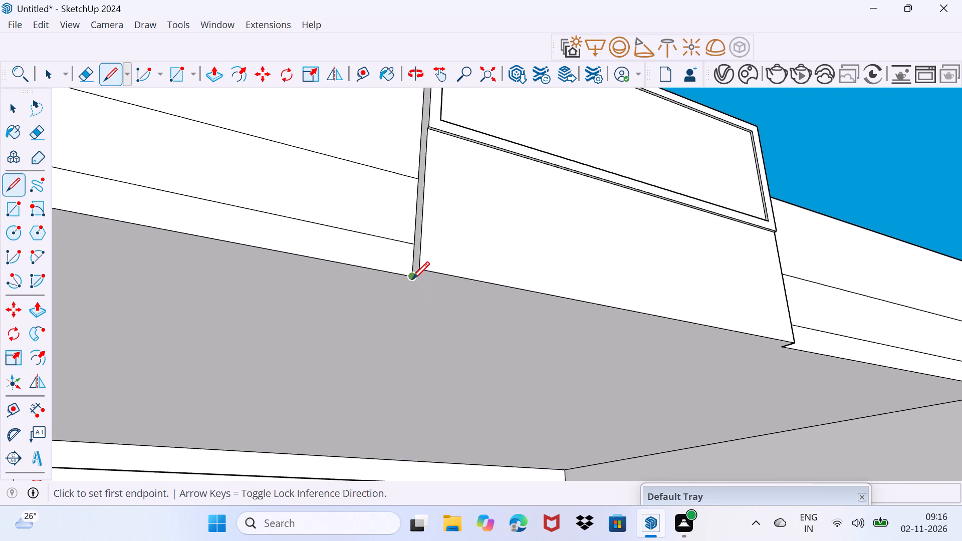
{"action": "left_click", "coordinate": [412, 278]}
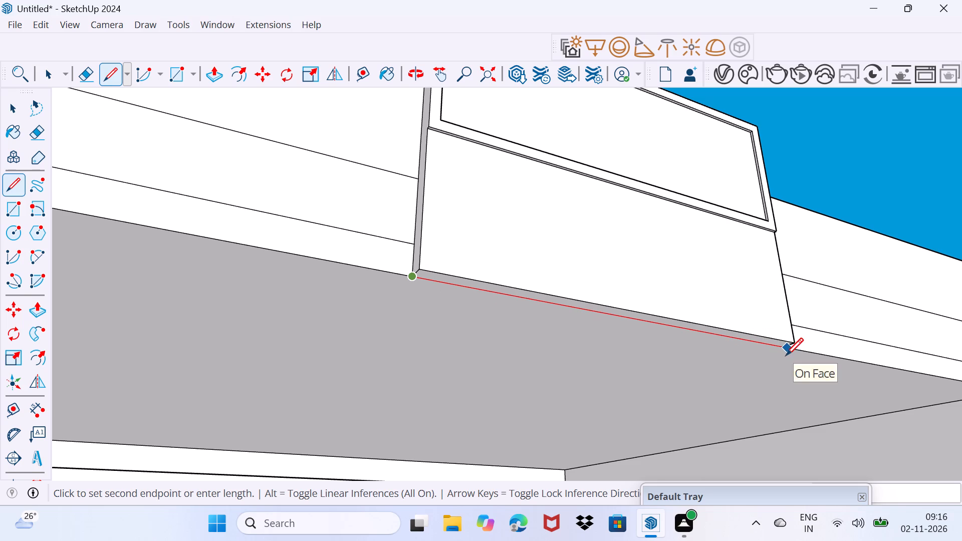
{"action": "scroll", "coordinate": [784, 347], "scroll_direction": "up", "scroll_amount": 15}
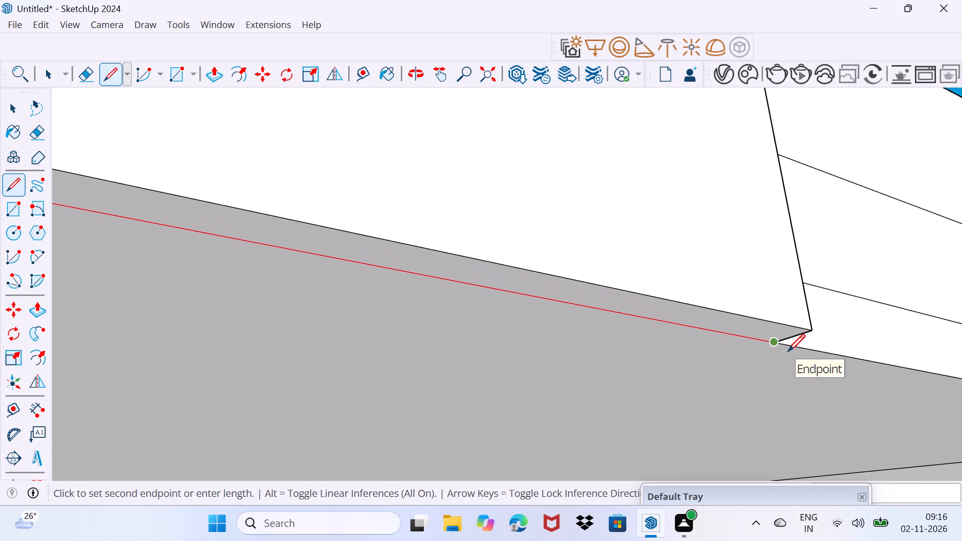
{"action": "scroll", "coordinate": [788, 351], "scroll_direction": "up", "scroll_amount": 3}
{"action": "left_click", "coordinate": [759, 332]}
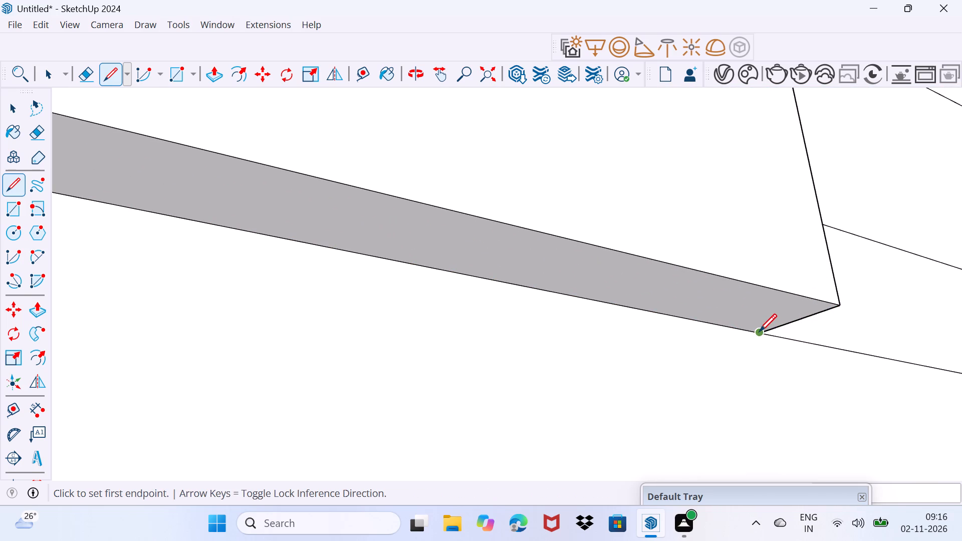
Delete the unwanted face covering the top front opening beneath the central block.
{"action": "scroll", "coordinate": [742, 334], "scroll_direction": "down", "scroll_amount": 11}
{"action": "key", "text": "space"}
{"action": "left_click", "coordinate": [682, 389]}
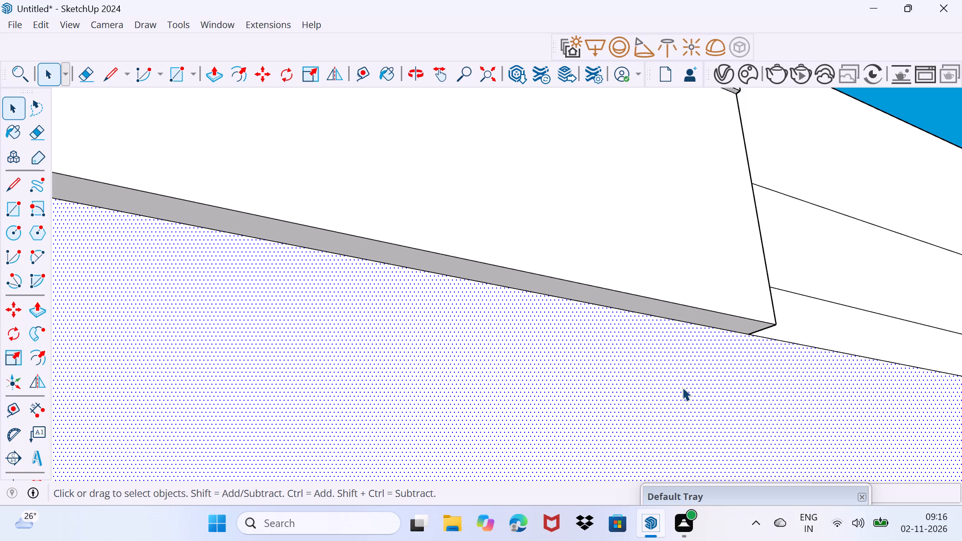
{"action": "key", "text": "Delete"}
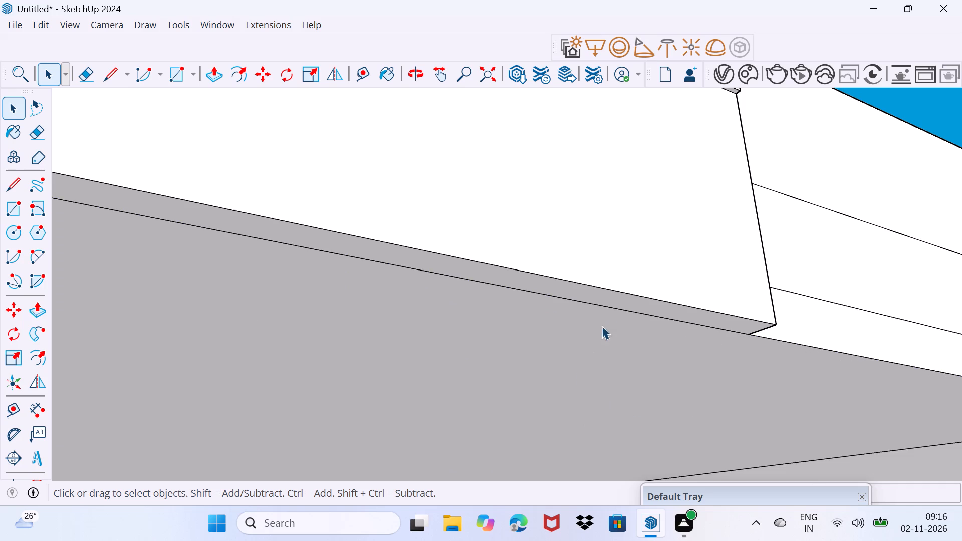
Push/Pull the thin underside strip of the central block down to the bottom front edge of the building.
{"action": "left_click", "coordinate": [611, 302]}
{"action": "key", "text": "p"}
{"action": "left_click", "coordinate": [611, 302]}
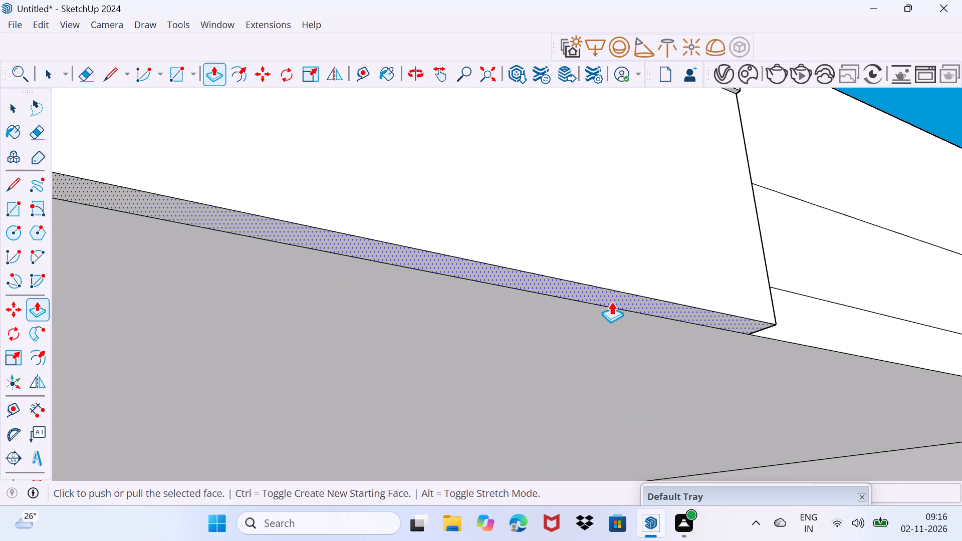
{"action": "scroll", "coordinate": [608, 343], "scroll_direction": "down", "scroll_amount": 14}
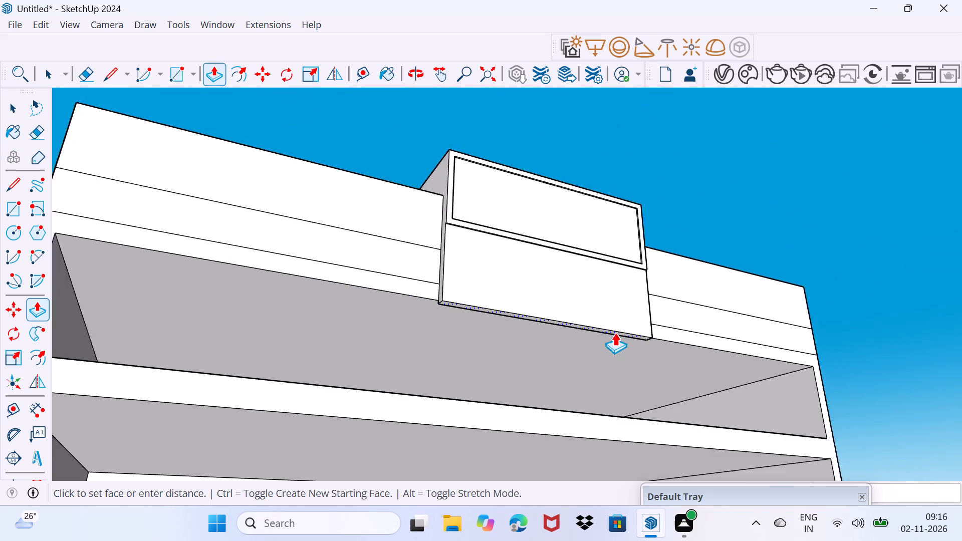
{"action": "scroll", "coordinate": [615, 333], "scroll_direction": "down", "scroll_amount": 14}
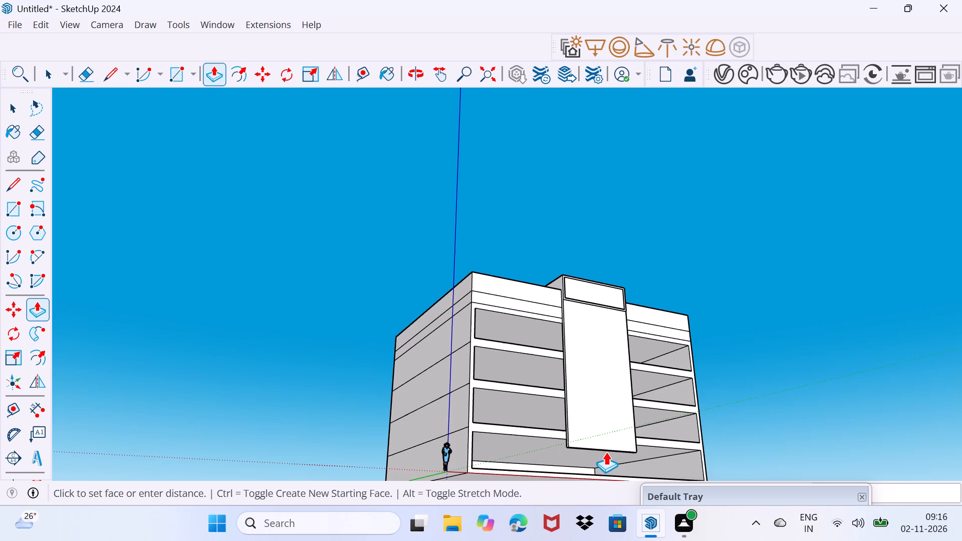
{"action": "middle_click_drag", "start_coordinate": [606, 452], "coordinate": [585, 383]}
{"action": "scroll", "coordinate": [580, 405], "scroll_direction": "up", "scroll_amount": 5}
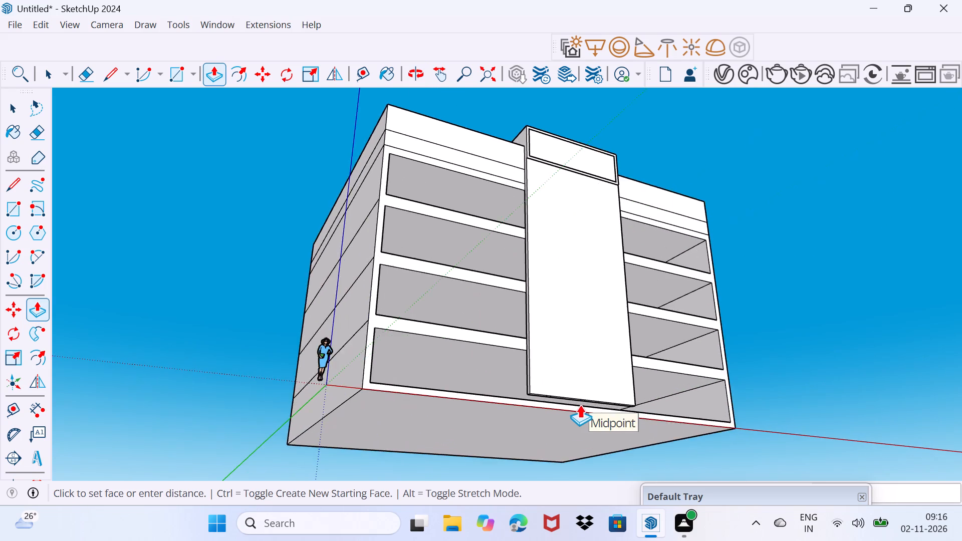
{"action": "scroll", "coordinate": [580, 405], "scroll_direction": "up", "scroll_amount": 5}
{"action": "middle_click_drag", "start_coordinate": [574, 397], "coordinate": [570, 295]}
{"action": "middle_click_drag", "start_coordinate": [568, 294], "coordinate": [612, 374]}
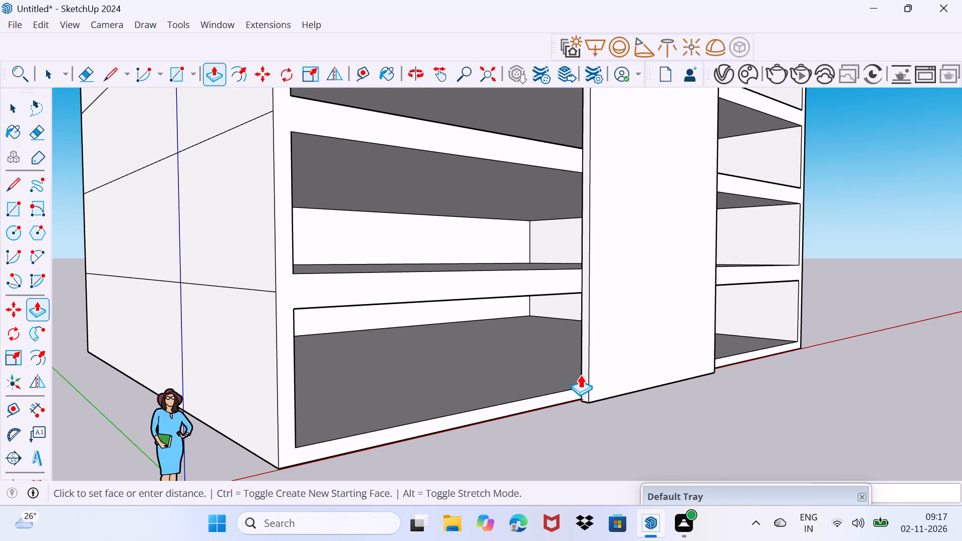
{"action": "left_click", "coordinate": [580, 375]}
{"action": "key", "text": "space"}
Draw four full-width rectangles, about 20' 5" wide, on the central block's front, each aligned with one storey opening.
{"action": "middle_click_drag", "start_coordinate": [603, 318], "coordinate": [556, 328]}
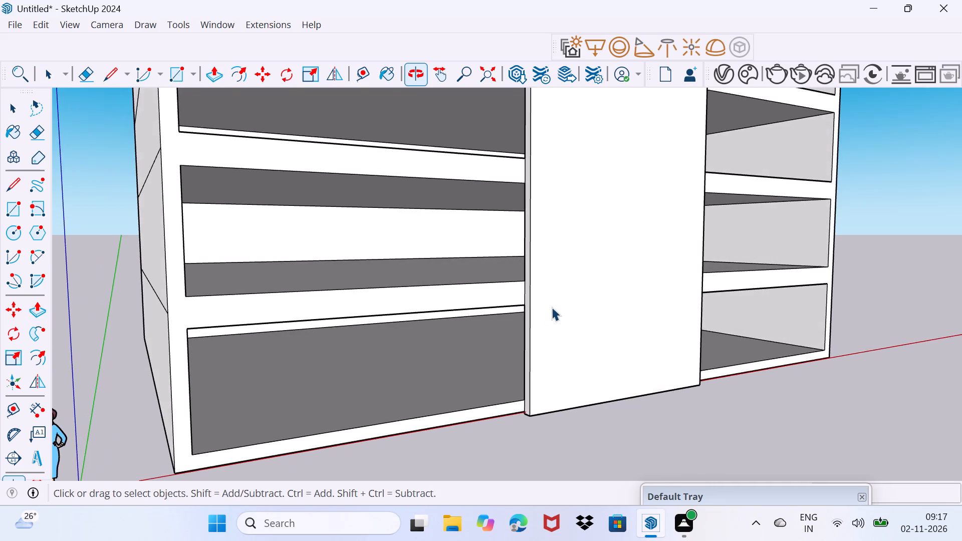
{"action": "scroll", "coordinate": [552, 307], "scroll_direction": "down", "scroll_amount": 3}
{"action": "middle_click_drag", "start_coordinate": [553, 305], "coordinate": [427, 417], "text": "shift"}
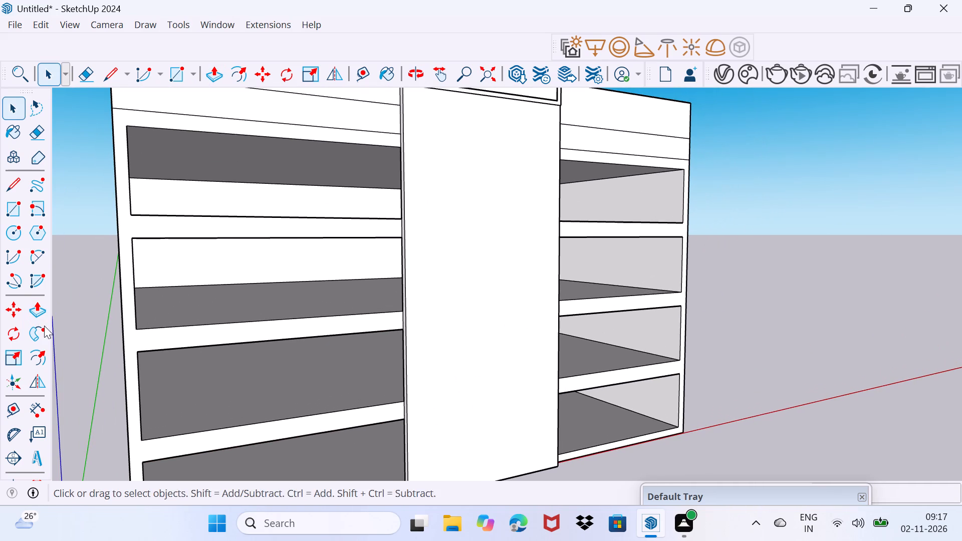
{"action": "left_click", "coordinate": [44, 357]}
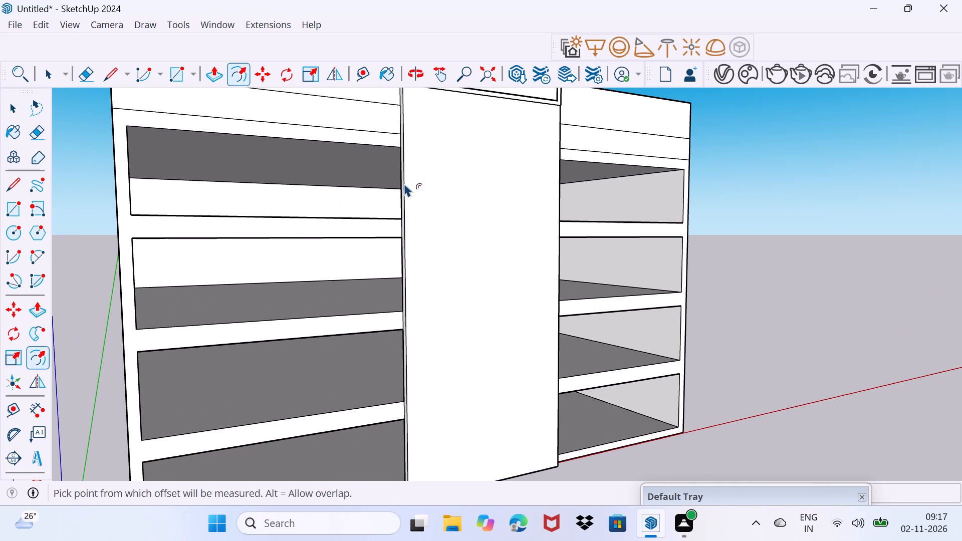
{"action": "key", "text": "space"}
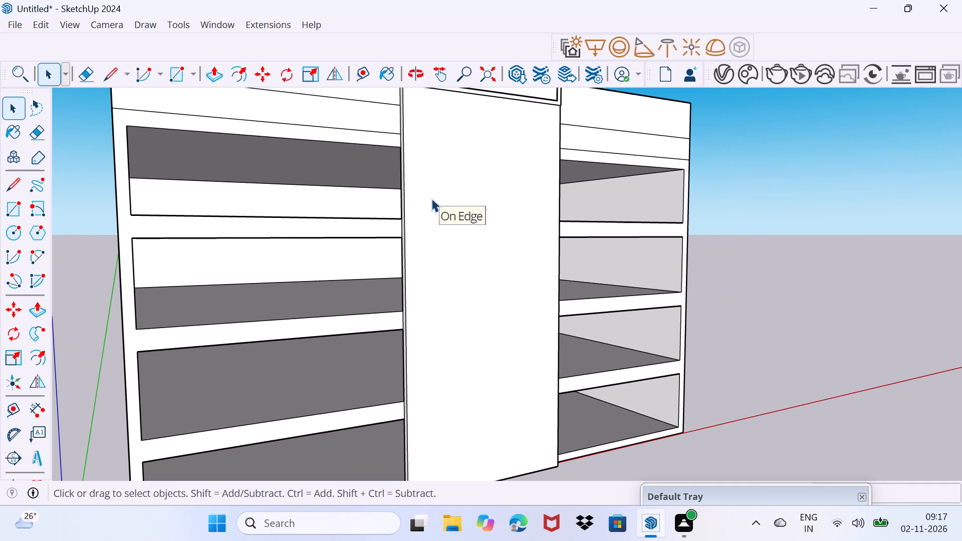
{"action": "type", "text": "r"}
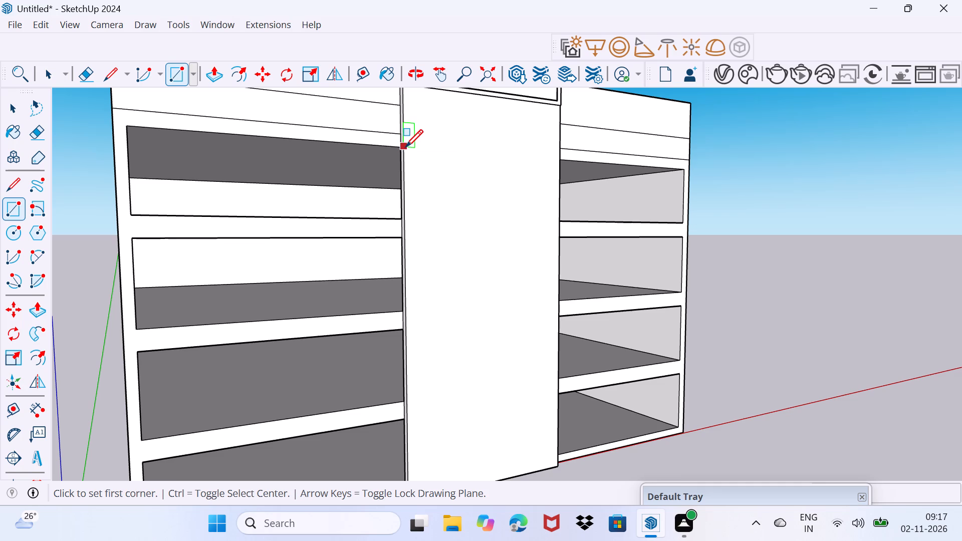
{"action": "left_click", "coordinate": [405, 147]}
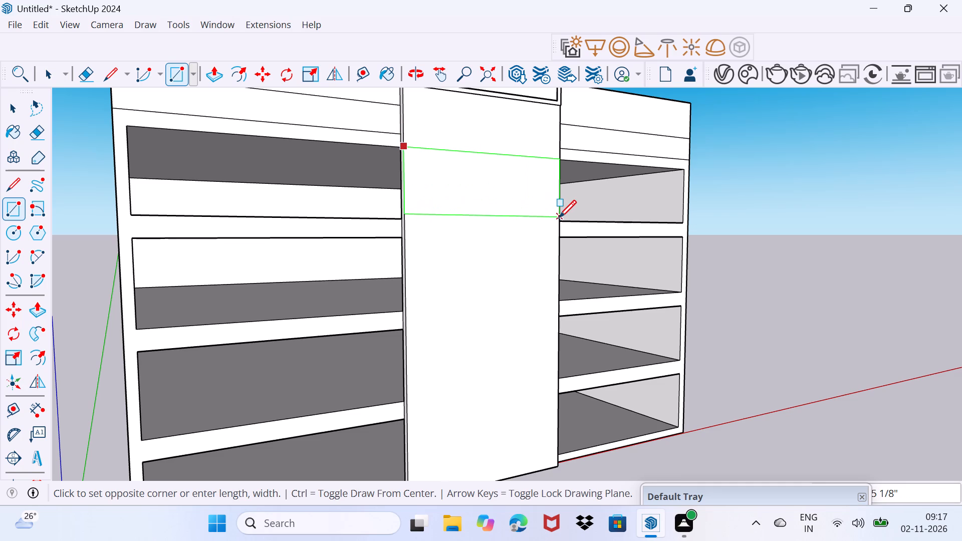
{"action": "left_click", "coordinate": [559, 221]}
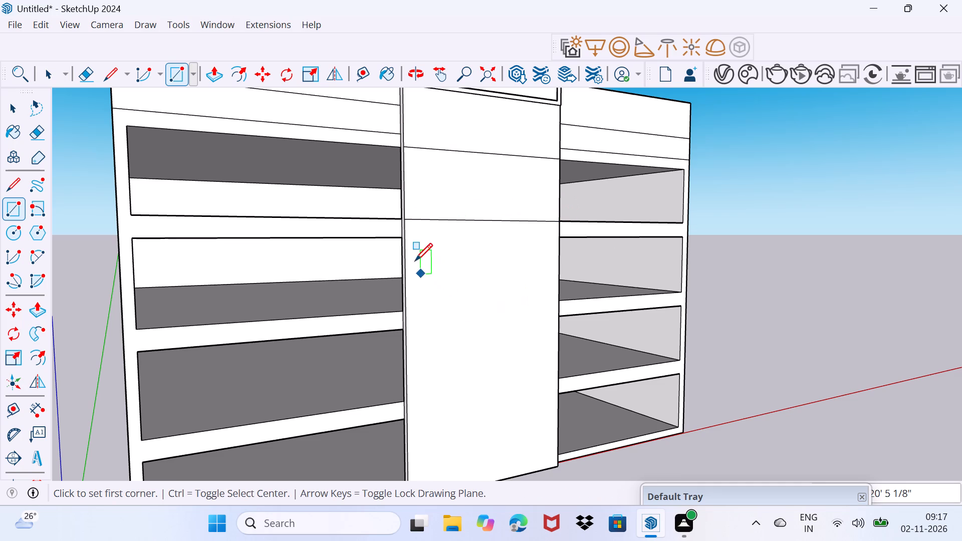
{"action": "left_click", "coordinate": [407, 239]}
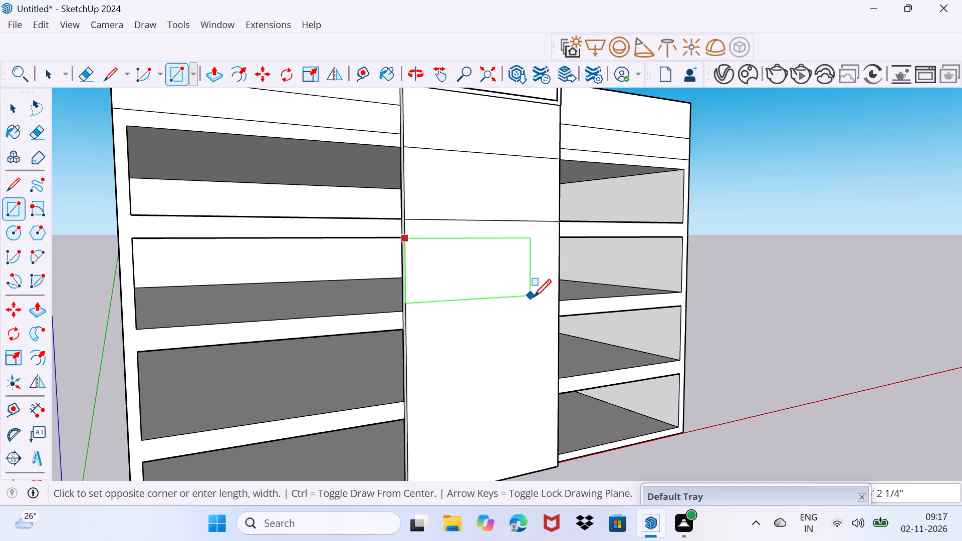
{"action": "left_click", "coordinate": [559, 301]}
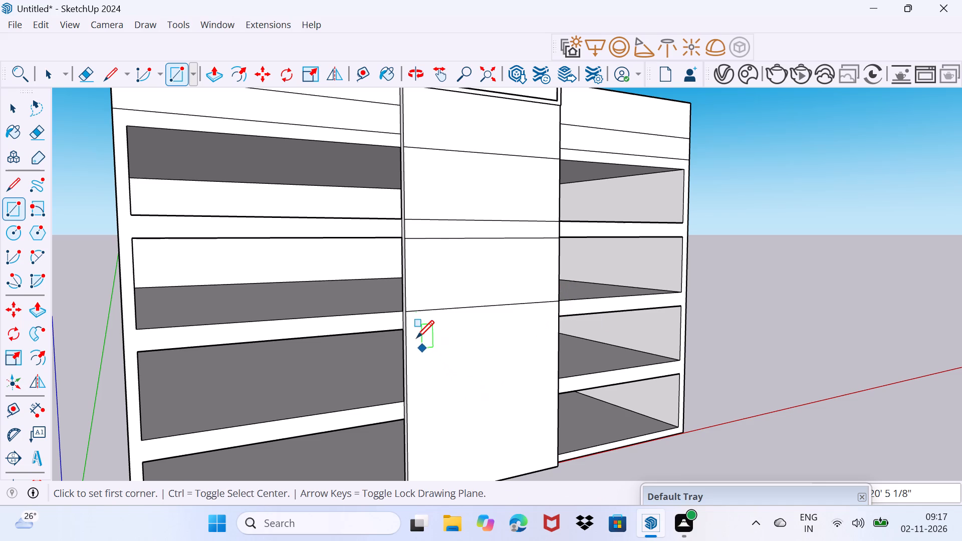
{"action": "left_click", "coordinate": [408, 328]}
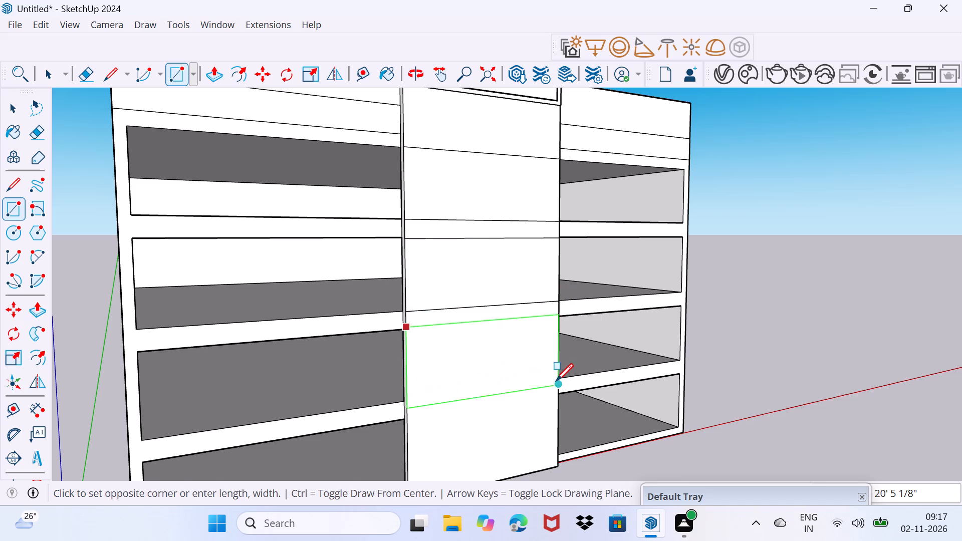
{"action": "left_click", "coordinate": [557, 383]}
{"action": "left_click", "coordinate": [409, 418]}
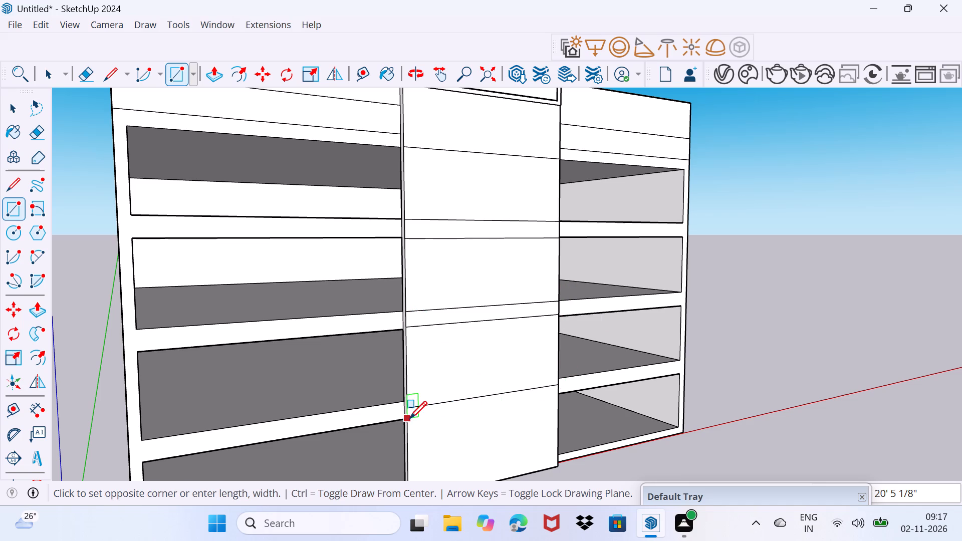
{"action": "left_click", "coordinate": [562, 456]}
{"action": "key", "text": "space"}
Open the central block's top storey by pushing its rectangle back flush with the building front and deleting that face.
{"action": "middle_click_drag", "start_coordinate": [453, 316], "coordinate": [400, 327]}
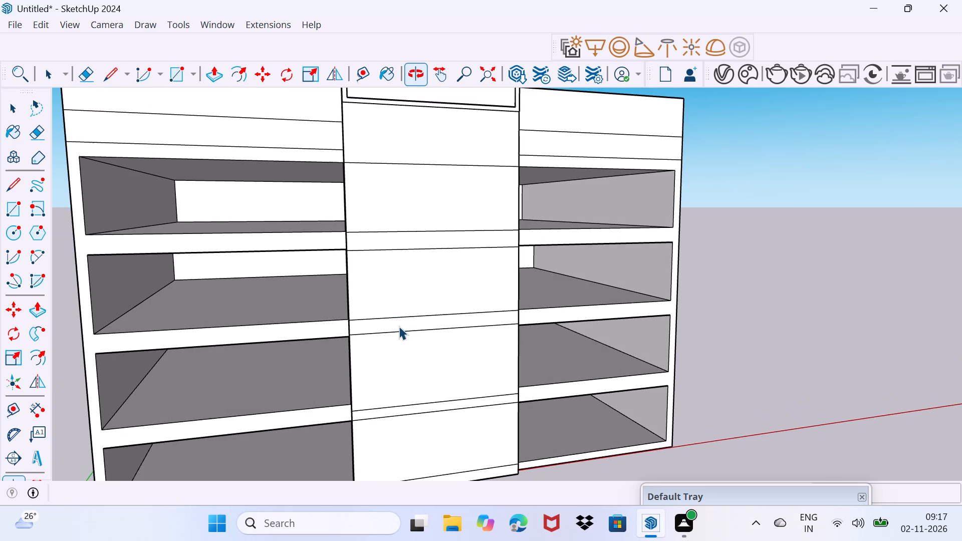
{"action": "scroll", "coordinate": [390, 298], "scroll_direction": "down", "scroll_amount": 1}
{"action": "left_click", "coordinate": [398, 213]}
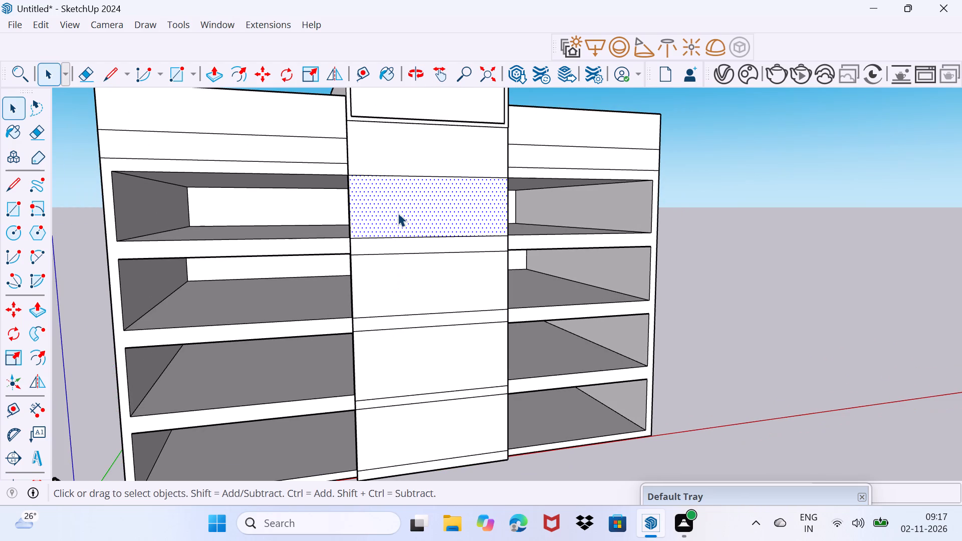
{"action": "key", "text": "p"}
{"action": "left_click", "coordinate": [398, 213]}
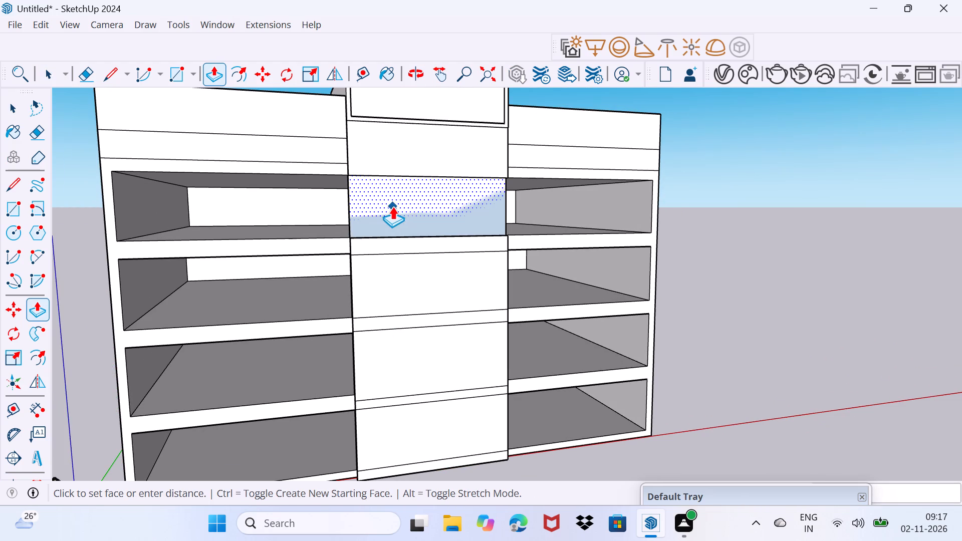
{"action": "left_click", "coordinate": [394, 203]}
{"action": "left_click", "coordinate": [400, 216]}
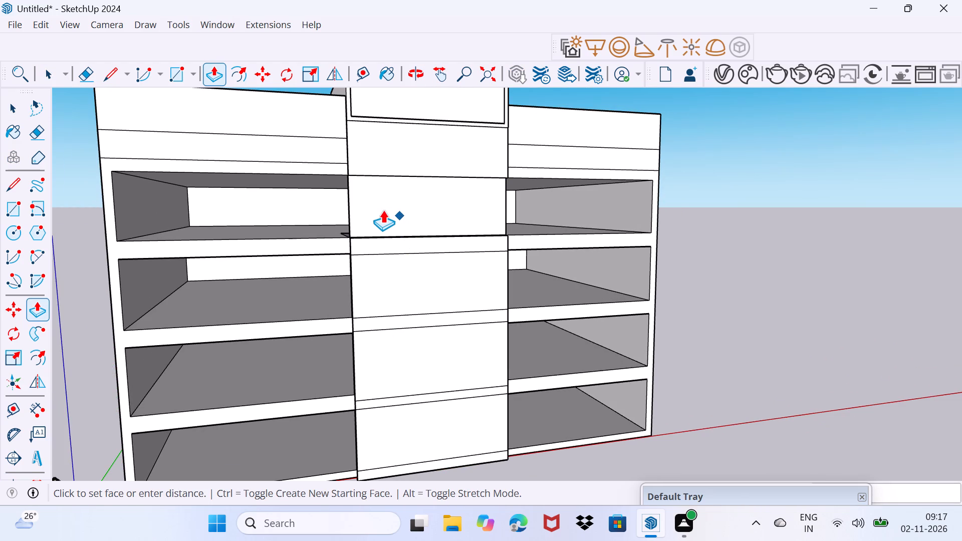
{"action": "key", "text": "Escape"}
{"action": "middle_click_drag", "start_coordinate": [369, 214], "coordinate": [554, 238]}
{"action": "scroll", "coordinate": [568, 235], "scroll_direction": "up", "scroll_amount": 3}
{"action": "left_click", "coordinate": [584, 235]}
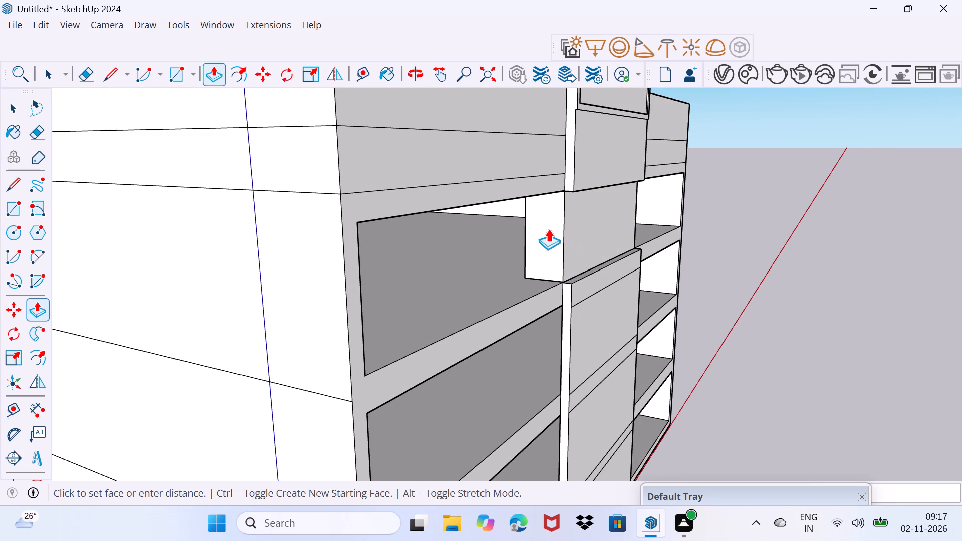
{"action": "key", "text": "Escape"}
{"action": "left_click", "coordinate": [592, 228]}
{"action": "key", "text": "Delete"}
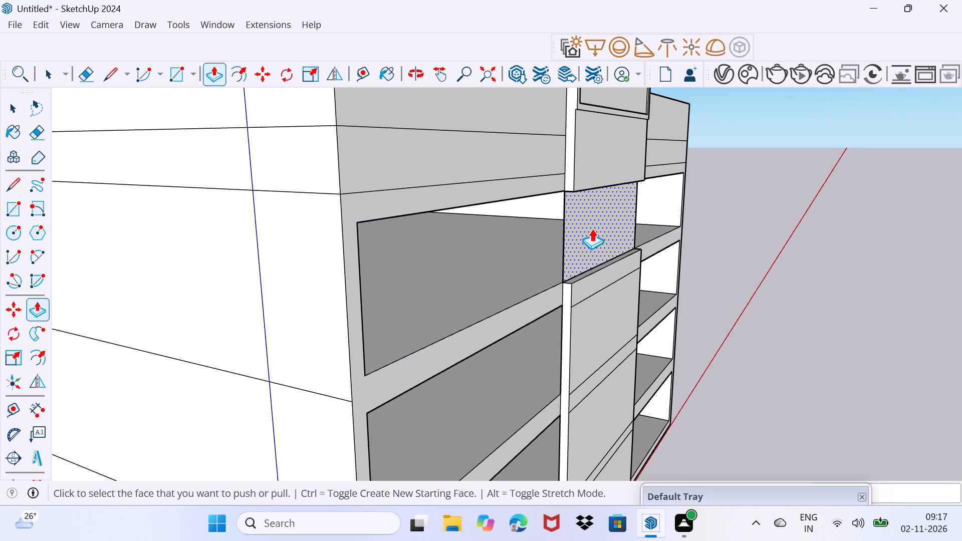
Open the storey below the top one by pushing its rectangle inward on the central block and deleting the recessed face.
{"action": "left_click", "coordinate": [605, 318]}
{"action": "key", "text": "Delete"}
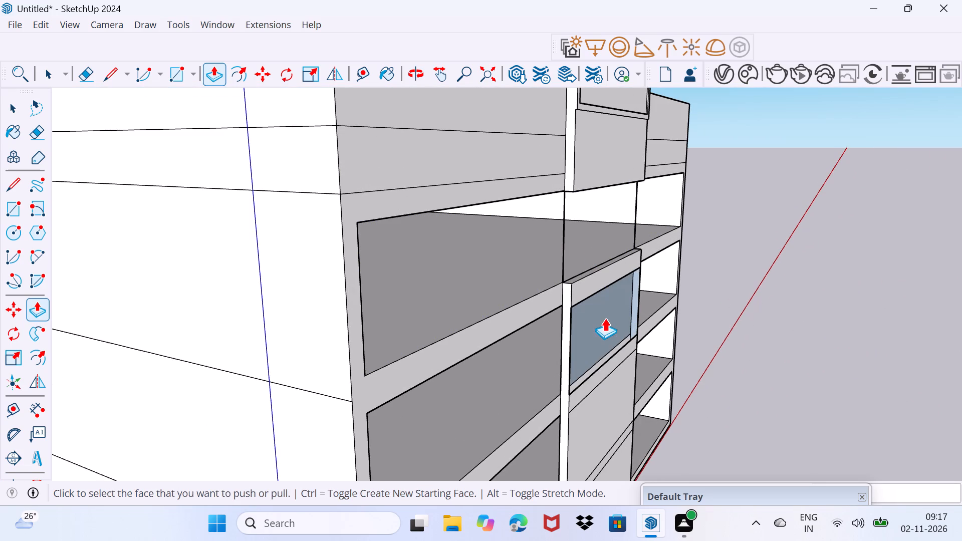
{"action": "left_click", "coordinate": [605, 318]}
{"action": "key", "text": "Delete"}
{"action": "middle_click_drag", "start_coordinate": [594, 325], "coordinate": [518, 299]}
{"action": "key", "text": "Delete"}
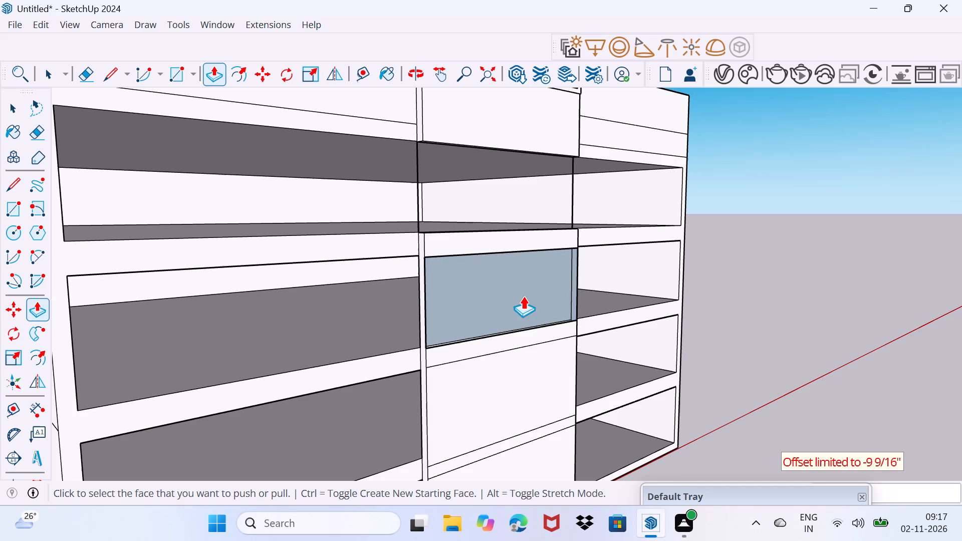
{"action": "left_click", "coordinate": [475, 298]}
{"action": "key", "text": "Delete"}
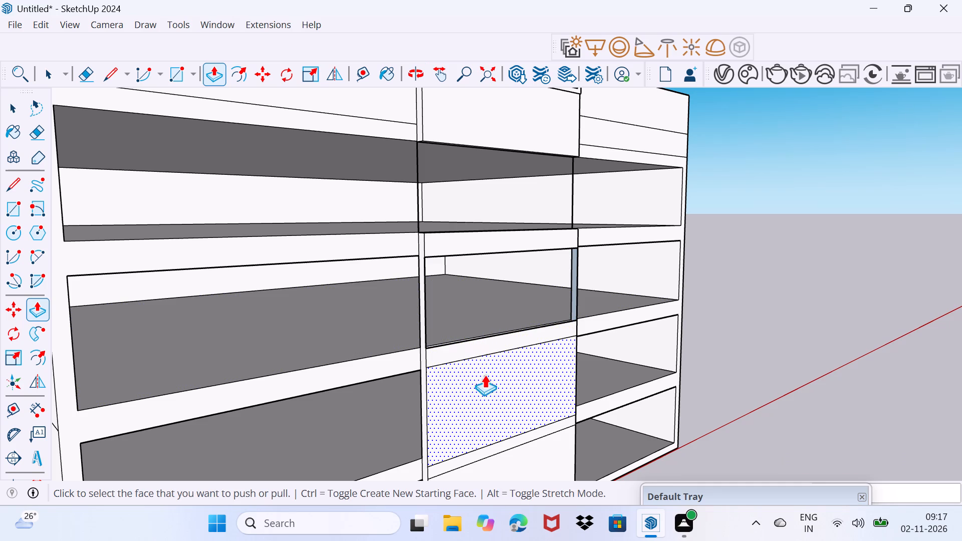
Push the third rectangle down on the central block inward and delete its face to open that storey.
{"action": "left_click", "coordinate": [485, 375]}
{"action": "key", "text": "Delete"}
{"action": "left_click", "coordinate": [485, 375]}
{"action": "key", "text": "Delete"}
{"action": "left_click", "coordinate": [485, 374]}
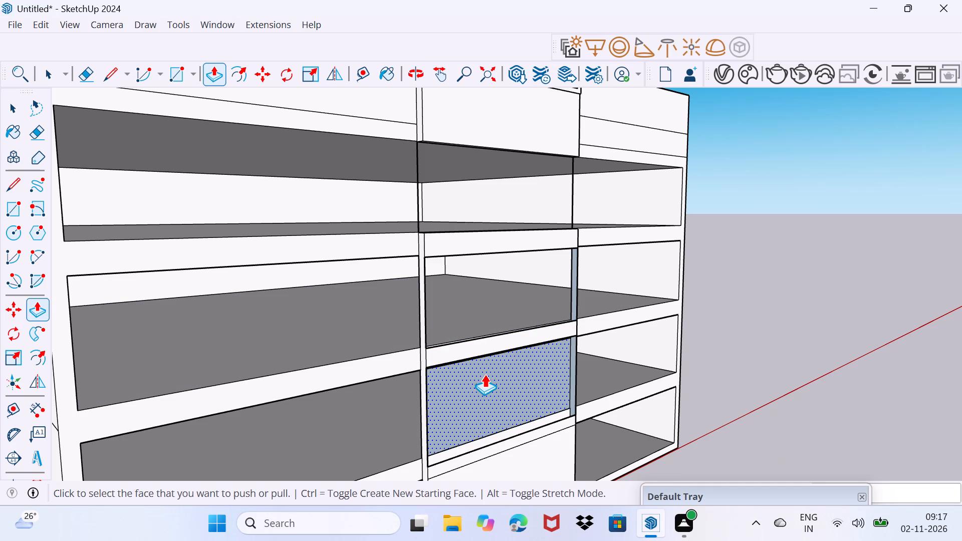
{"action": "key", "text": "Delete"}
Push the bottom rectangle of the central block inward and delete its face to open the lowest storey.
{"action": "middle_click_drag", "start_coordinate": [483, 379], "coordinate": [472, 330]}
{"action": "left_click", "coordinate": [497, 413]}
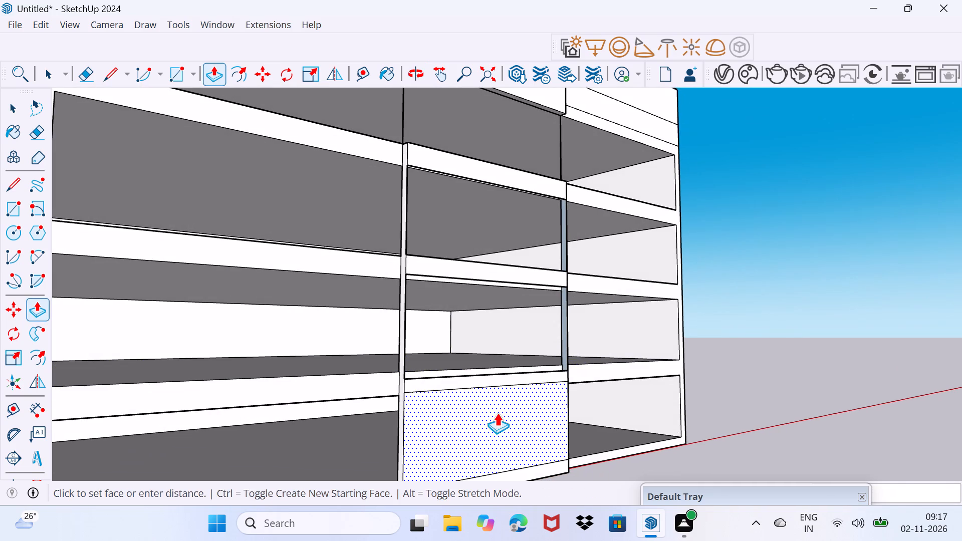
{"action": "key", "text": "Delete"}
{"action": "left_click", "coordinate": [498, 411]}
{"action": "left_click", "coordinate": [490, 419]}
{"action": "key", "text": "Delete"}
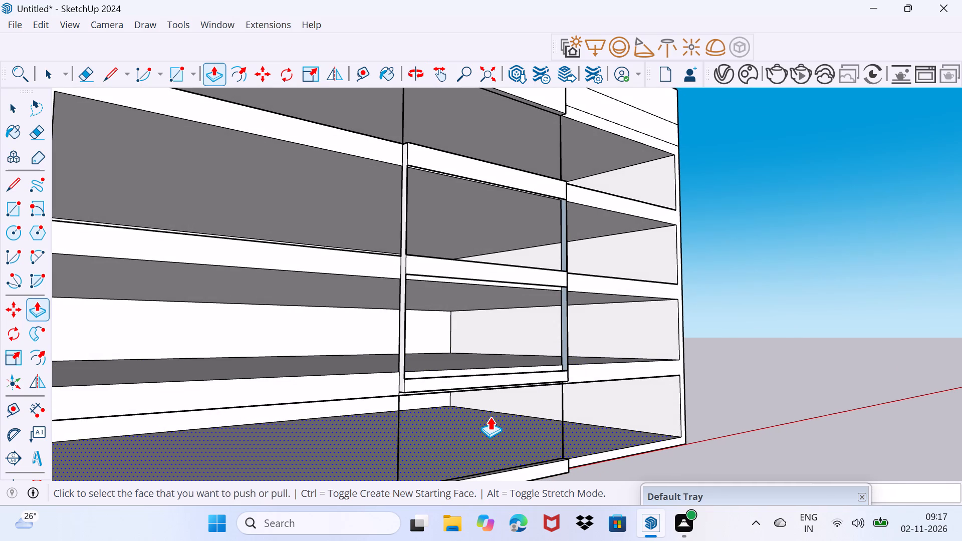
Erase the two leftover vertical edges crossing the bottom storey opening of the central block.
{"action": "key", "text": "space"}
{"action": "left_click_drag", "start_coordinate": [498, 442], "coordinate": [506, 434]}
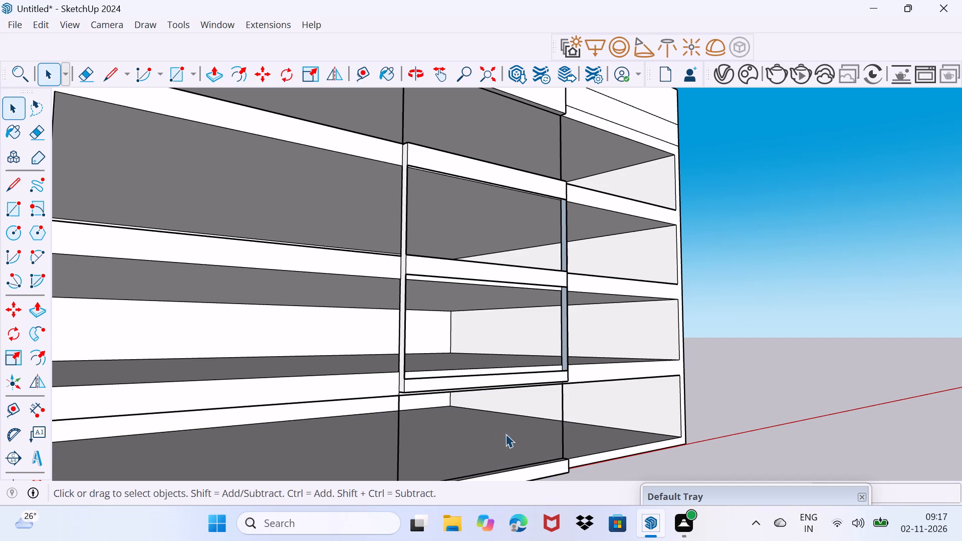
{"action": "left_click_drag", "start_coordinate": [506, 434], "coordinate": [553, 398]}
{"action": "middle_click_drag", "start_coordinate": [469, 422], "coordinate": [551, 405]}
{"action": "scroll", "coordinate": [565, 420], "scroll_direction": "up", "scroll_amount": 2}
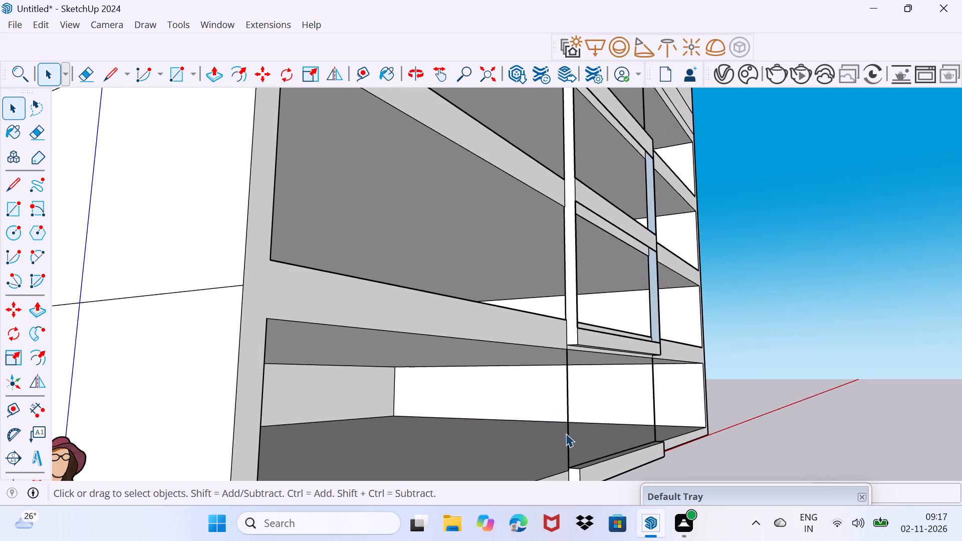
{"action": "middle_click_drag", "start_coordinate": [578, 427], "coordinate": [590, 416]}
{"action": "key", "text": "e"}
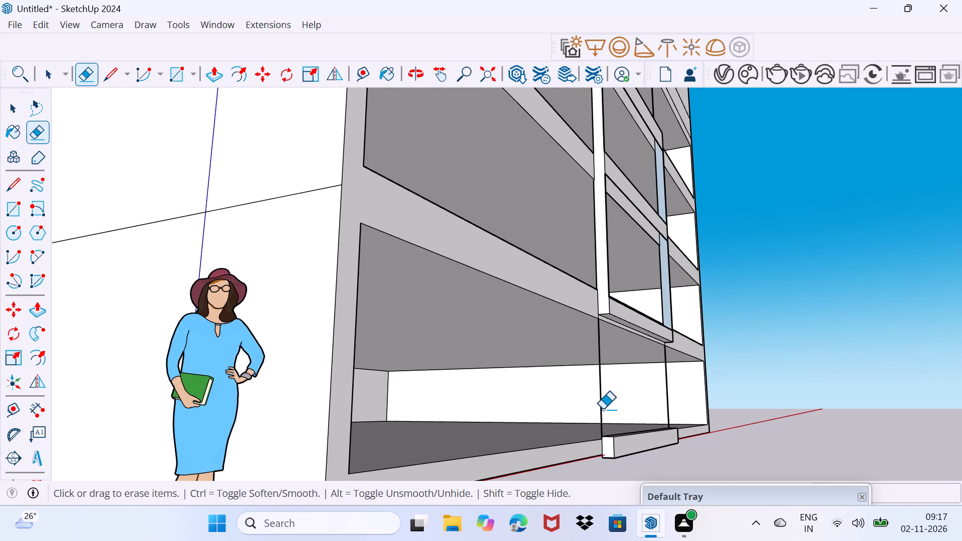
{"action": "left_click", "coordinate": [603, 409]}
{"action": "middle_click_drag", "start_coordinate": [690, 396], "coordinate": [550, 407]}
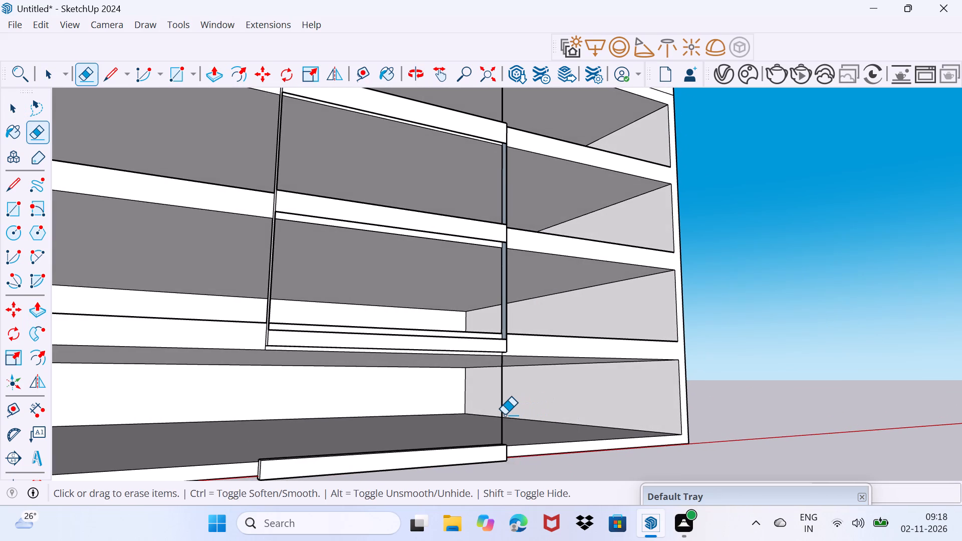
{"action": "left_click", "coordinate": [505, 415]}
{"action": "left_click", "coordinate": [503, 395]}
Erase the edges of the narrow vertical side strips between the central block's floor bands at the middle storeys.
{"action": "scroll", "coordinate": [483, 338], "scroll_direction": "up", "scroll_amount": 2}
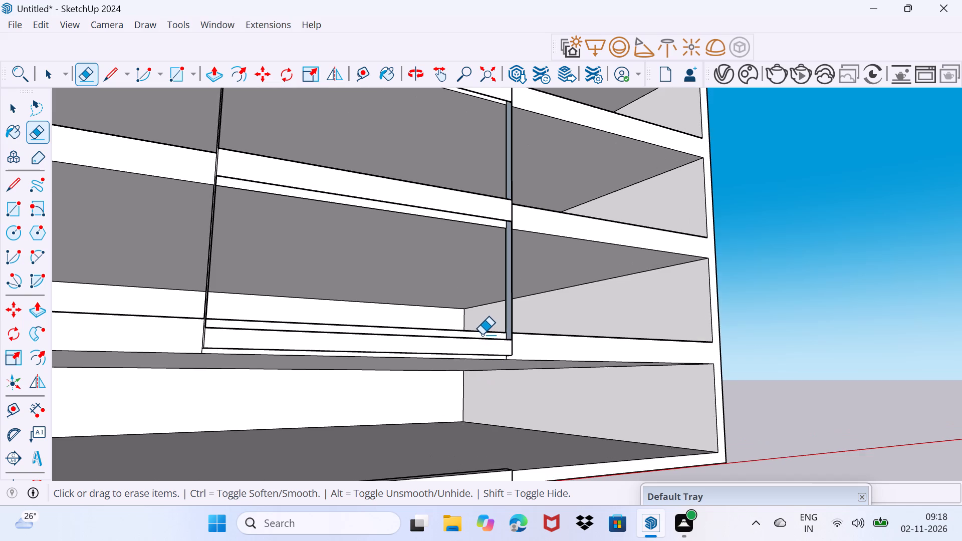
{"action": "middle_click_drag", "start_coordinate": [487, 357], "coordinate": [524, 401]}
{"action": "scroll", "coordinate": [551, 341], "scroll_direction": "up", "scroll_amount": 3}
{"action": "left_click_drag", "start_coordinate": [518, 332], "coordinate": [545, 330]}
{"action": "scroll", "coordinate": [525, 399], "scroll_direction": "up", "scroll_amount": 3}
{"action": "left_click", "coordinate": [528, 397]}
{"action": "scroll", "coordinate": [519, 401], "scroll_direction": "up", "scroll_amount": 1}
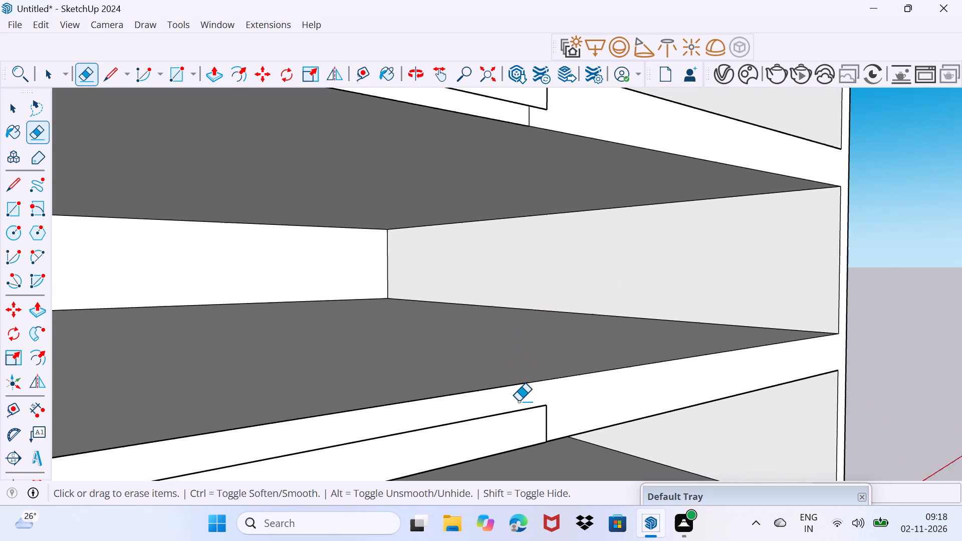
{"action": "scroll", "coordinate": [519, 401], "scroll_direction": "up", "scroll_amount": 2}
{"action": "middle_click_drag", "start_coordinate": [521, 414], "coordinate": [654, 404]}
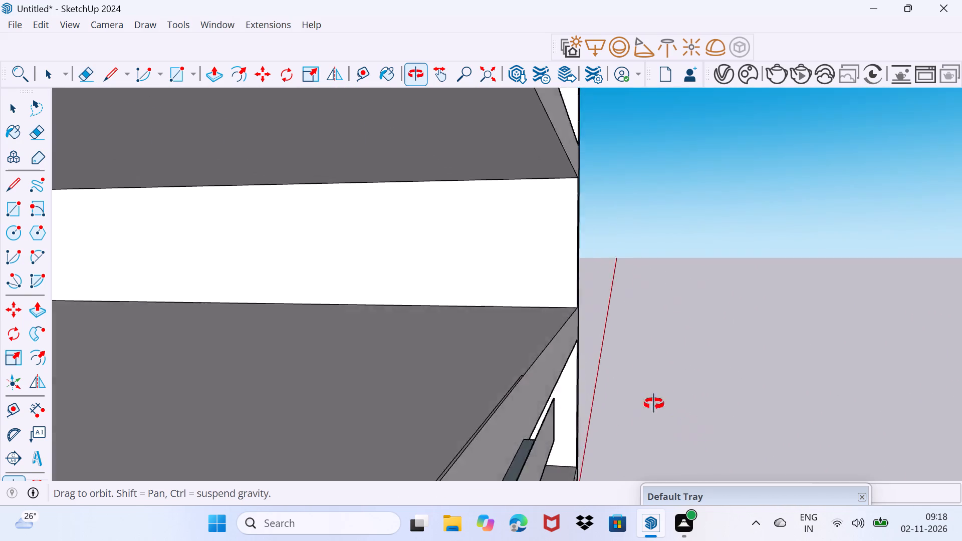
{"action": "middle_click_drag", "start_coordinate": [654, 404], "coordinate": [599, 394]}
Undo the edge erasures, storey openings, rectangles and the downward Push/Pull so the central block ends above the top opening.
{"action": "key", "text": "ctrl+z"}
{"action": "key", "text": "ctrl+z"}
{"action": "key", "text": "ctrl+z"}
{"action": "key", "text": "ctrl+z"}
{"action": "key", "text": "ctrl+z"}
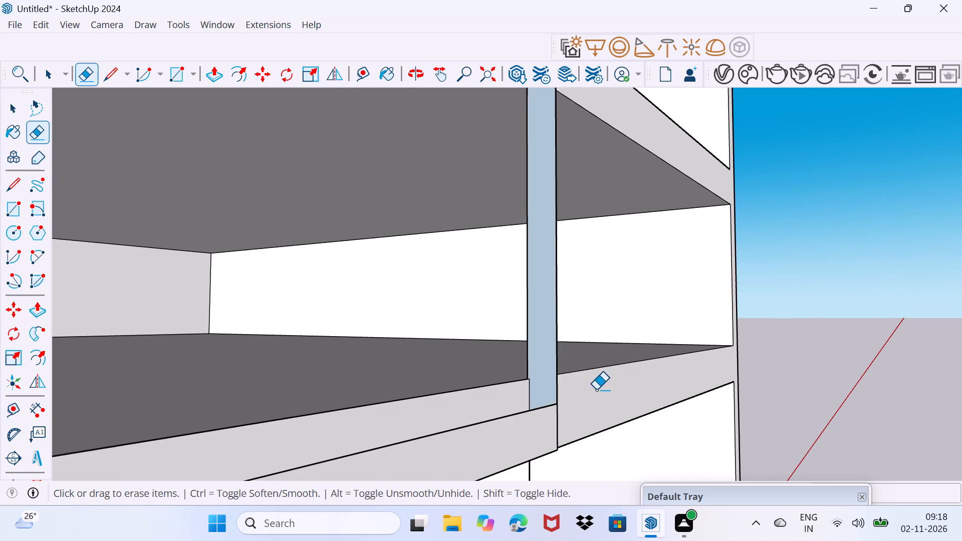
{"action": "key", "text": "ctrl+z"}
{"action": "key", "text": "ctrl+z"}
{"action": "key", "text": "ctrl+z"}
{"action": "scroll", "coordinate": [535, 360], "scroll_direction": "down", "scroll_amount": 3, "text": "ctrl"}
{"action": "key", "text": "ctrl+z"}
{"action": "key", "text": "ctrl+z"}
{"action": "key", "text": "ctrl+z"}
{"action": "scroll", "coordinate": [535, 360], "scroll_direction": "down", "scroll_amount": 3, "text": "ctrl"}
{"action": "key", "text": "ctrl+z"}
{"action": "scroll", "coordinate": [535, 360], "scroll_direction": "down", "scroll_amount": 8, "text": "ctrl"}
{"action": "key", "text": "ctrl+z"}
{"action": "key", "text": "ctrl+z"}
{"action": "key", "text": "ctrl+z"}
{"action": "key", "text": "ctrl+z"}
{"action": "key", "text": "ctrl+z"}
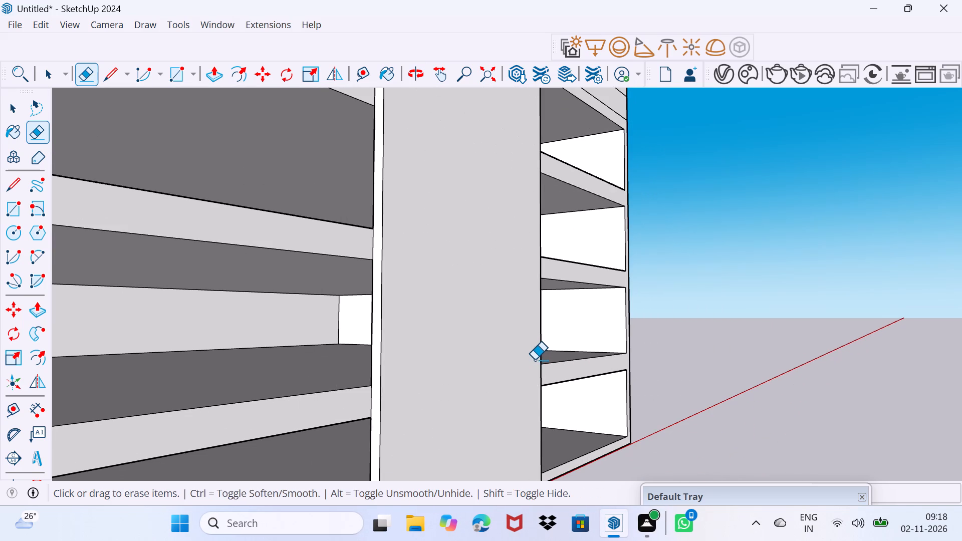
{"action": "key", "text": "ctrl+z"}
Draw a small rectangle across one end of the central block's underside, against its corner above the top opening.
{"action": "scroll", "coordinate": [440, 314], "scroll_direction": "down", "scroll_amount": 5}
{"action": "middle_click_drag", "start_coordinate": [426, 317], "coordinate": [412, 340]}
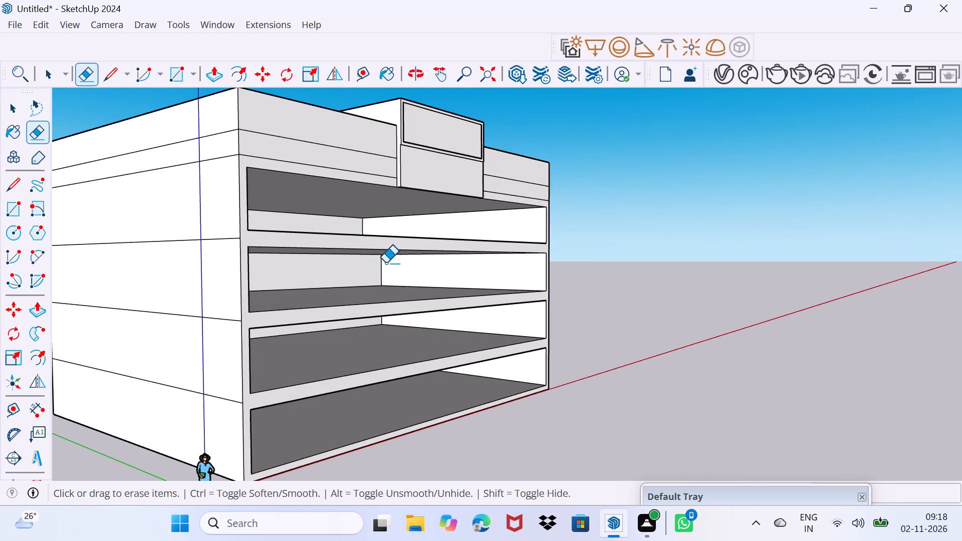
{"action": "scroll", "coordinate": [394, 223], "scroll_direction": "up", "scroll_amount": 3}
{"action": "middle_click_drag", "start_coordinate": [402, 201], "coordinate": [438, 285]}
{"action": "middle_click_drag", "start_coordinate": [441, 290], "coordinate": [396, 234]}
{"action": "scroll", "coordinate": [428, 264], "scroll_direction": "up", "scroll_amount": 4}
{"action": "key", "text": "space"}
{"action": "scroll", "coordinate": [418, 265], "scroll_direction": "up", "scroll_amount": 3}
{"action": "middle_click_drag", "start_coordinate": [409, 257], "coordinate": [370, 236]}
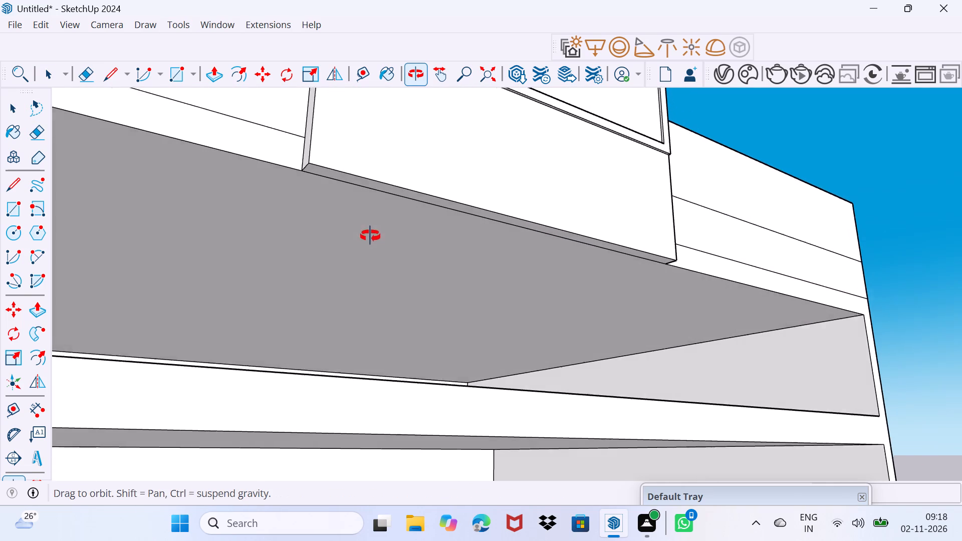
{"action": "middle_click_drag", "start_coordinate": [370, 236], "coordinate": [369, 234]}
{"action": "key", "text": "r"}
{"action": "scroll", "coordinate": [297, 174], "scroll_direction": "up", "scroll_amount": 7}
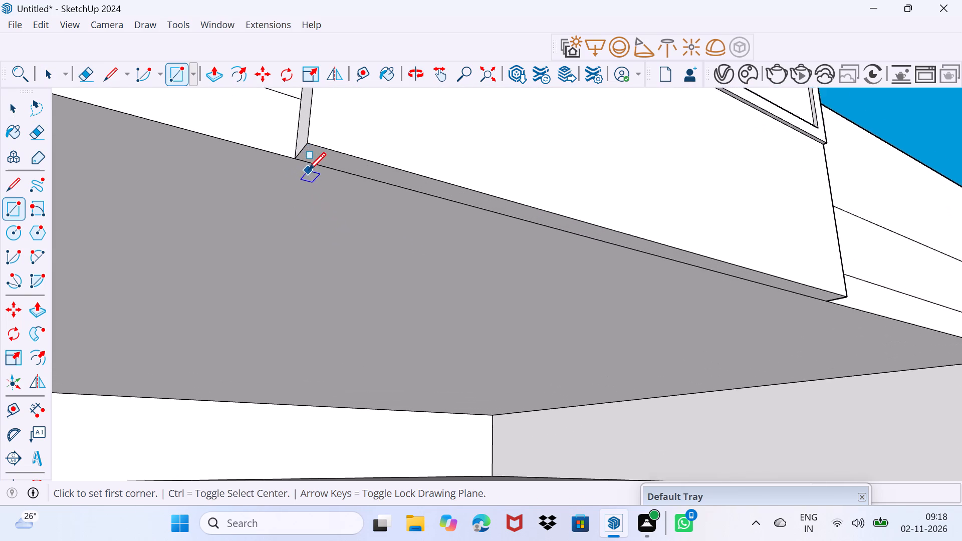
{"action": "left_click", "coordinate": [307, 143]}
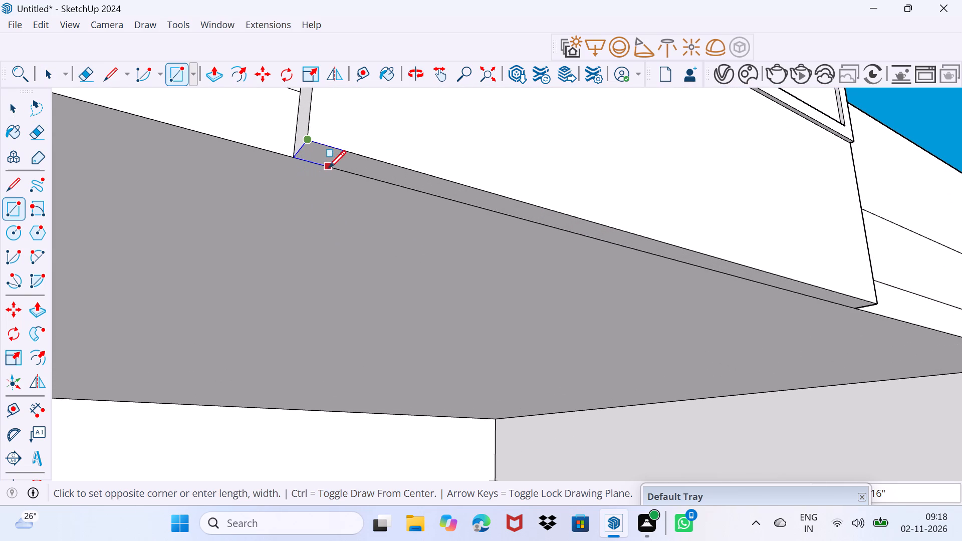
{"action": "left_click", "coordinate": [334, 168]}
Push/Pull the small rectangle down past all the front openings to the lowest storey's floor edge, forming a narrow pillar.
{"action": "key", "text": "space"}
{"action": "left_click", "coordinate": [324, 159]}
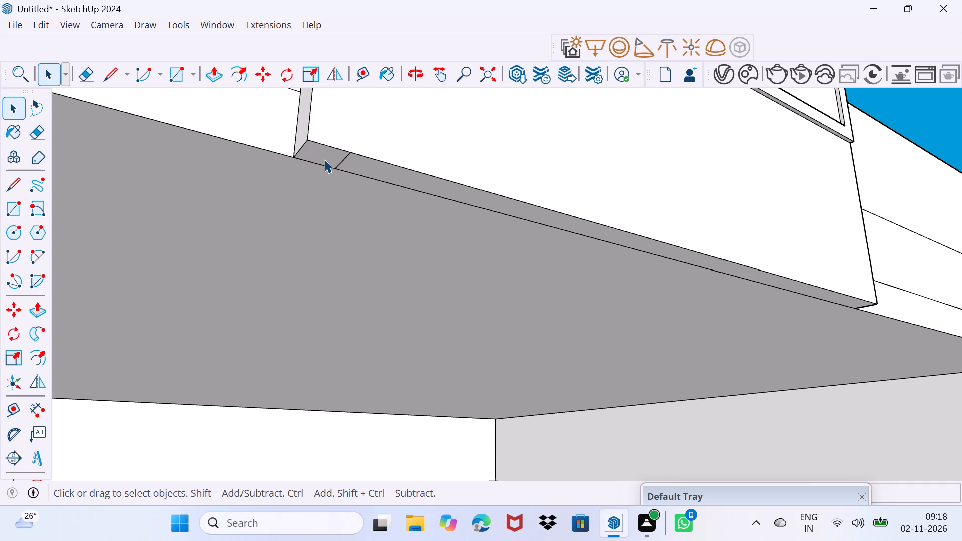
{"action": "key", "text": "p"}
{"action": "left_click", "coordinate": [324, 159]}
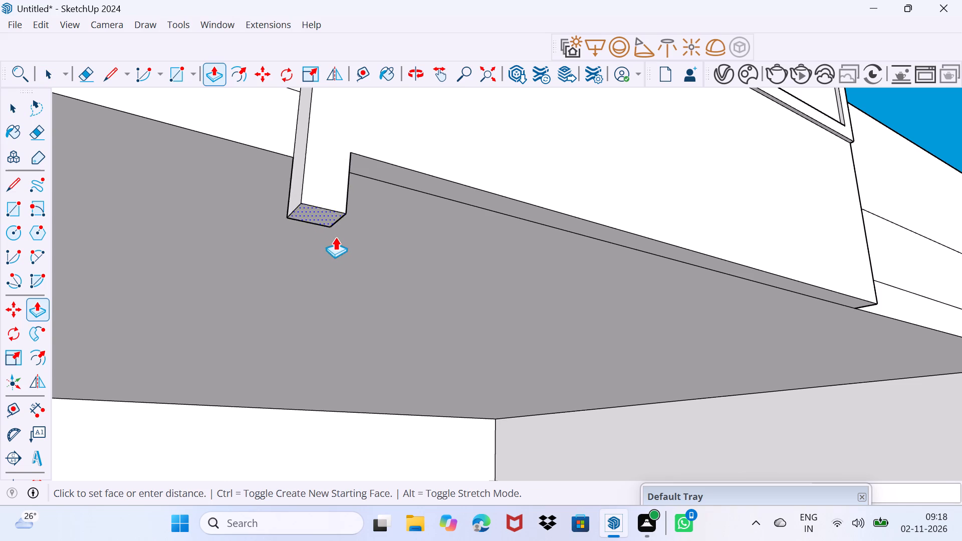
{"action": "scroll", "coordinate": [337, 244], "scroll_direction": "down", "scroll_amount": 20}
{"action": "scroll", "coordinate": [337, 244], "scroll_direction": "down", "scroll_amount": 1}
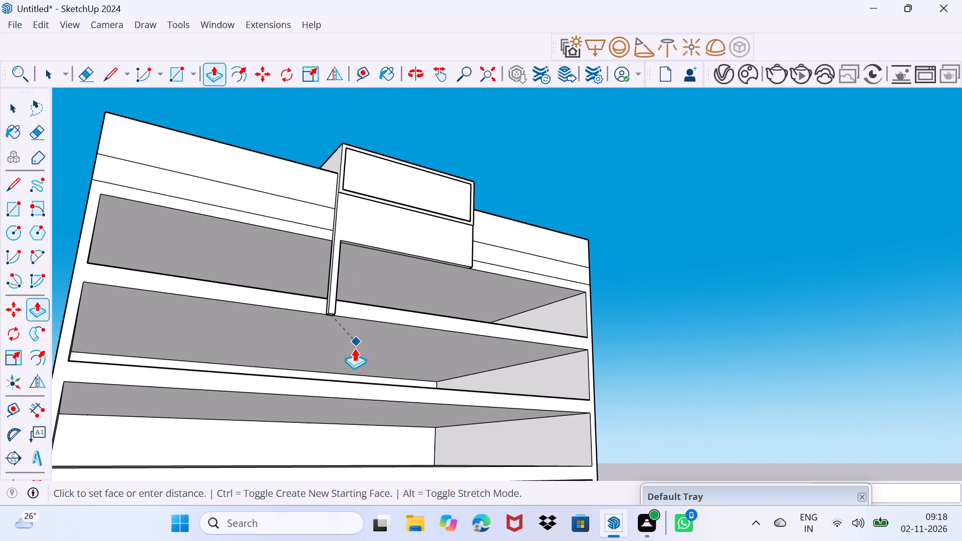
{"action": "middle_click_drag", "start_coordinate": [341, 351], "coordinate": [354, 241], "text": "shift"}
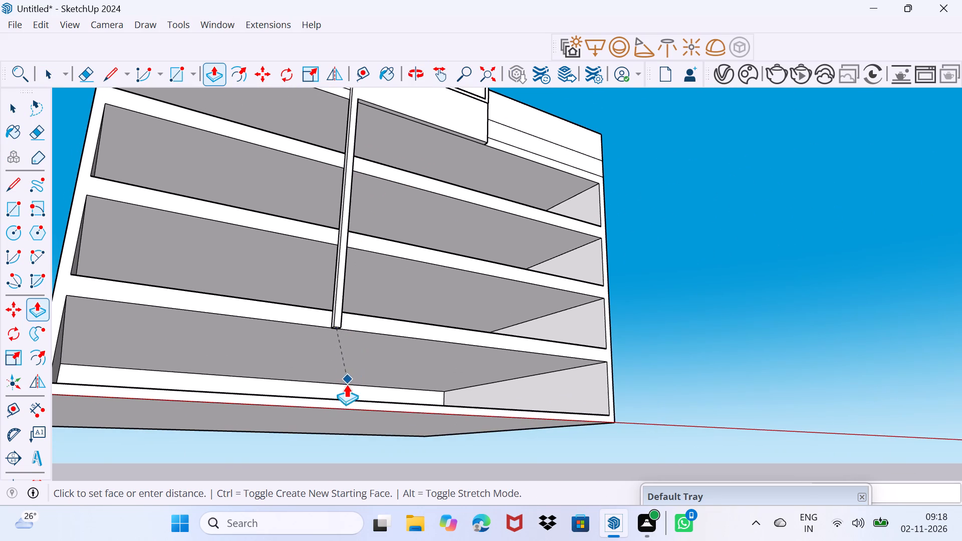
{"action": "left_click", "coordinate": [331, 395]}
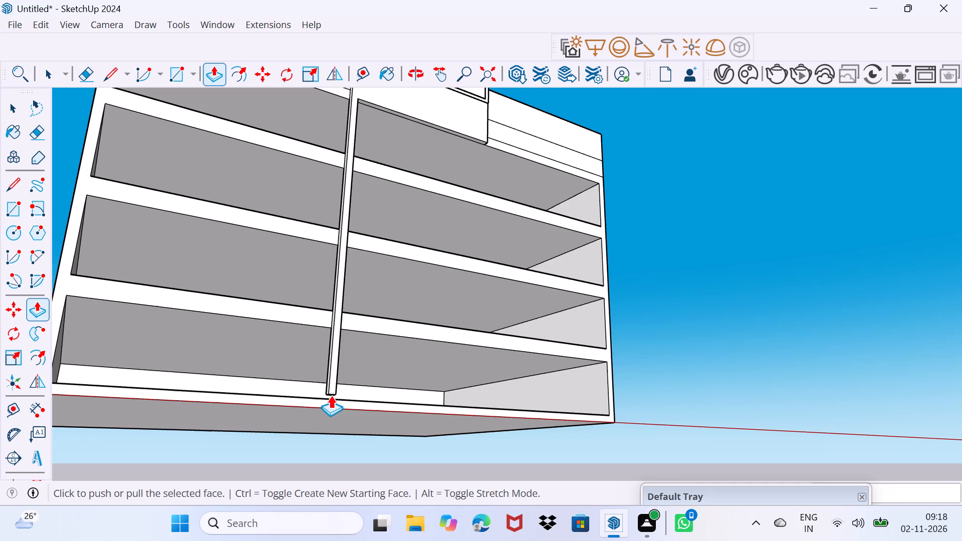
{"action": "scroll", "coordinate": [296, 389], "scroll_direction": "up", "scroll_amount": 9}
{"action": "scroll", "coordinate": [413, 404], "scroll_direction": "down", "scroll_amount": 4}
{"action": "middle_click_drag", "start_coordinate": [453, 412], "coordinate": [453, 373]}
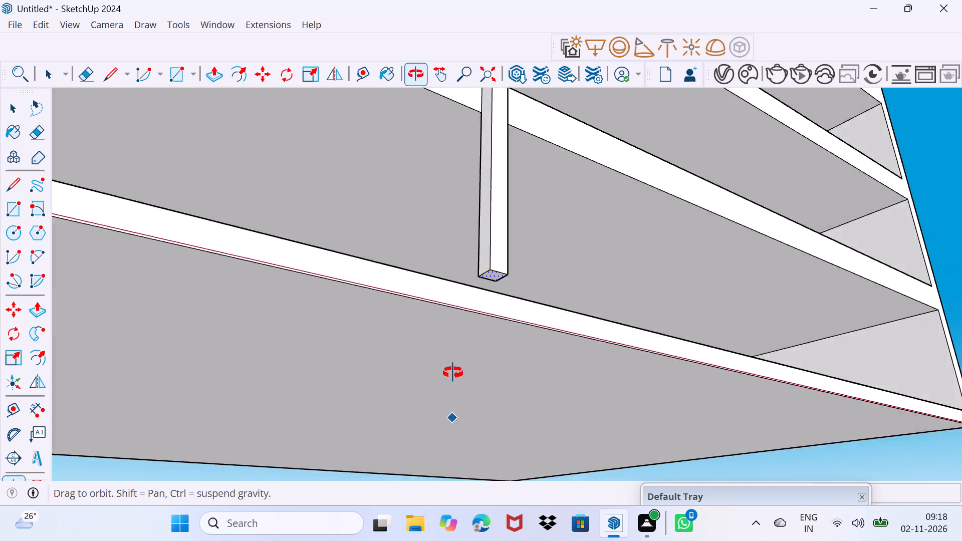
{"action": "middle_click_drag", "start_coordinate": [453, 373], "coordinate": [452, 380]}
{"action": "scroll", "coordinate": [470, 270], "scroll_direction": "up", "scroll_amount": 9}
{"action": "left_click", "coordinate": [493, 211]}
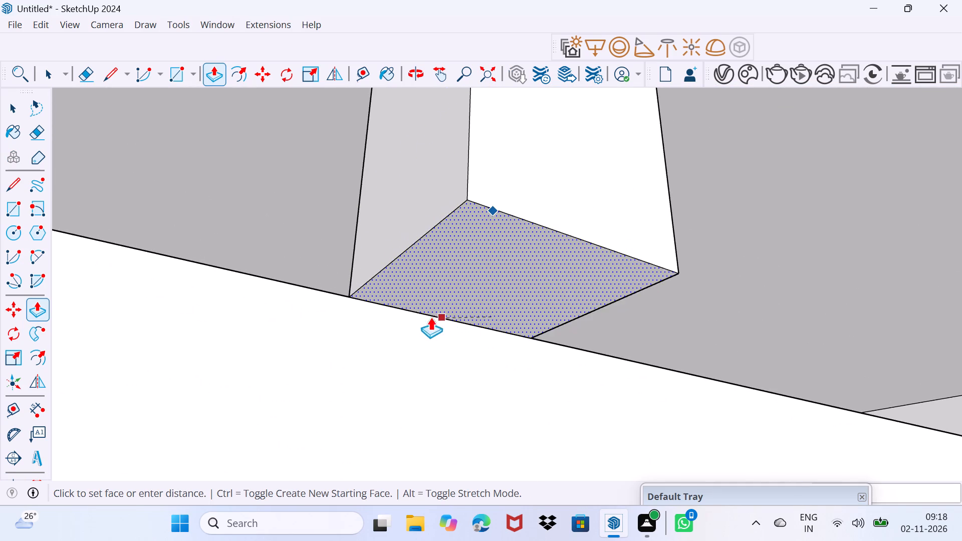
{"action": "left_click", "coordinate": [320, 296]}
{"action": "key", "text": "space"}
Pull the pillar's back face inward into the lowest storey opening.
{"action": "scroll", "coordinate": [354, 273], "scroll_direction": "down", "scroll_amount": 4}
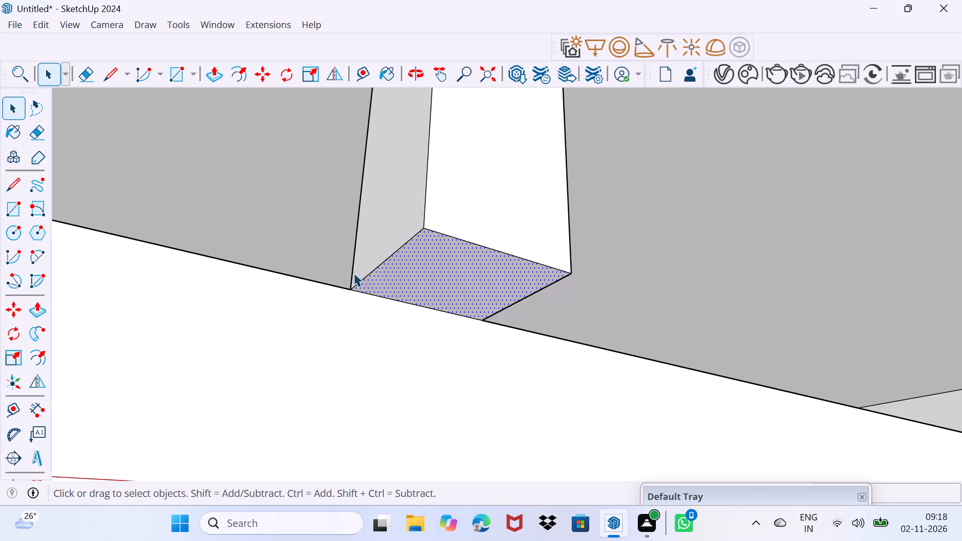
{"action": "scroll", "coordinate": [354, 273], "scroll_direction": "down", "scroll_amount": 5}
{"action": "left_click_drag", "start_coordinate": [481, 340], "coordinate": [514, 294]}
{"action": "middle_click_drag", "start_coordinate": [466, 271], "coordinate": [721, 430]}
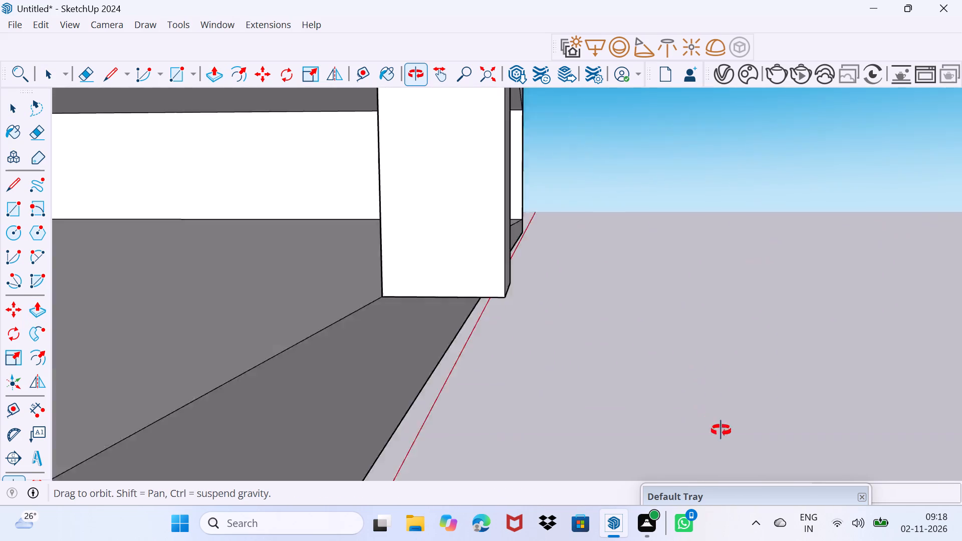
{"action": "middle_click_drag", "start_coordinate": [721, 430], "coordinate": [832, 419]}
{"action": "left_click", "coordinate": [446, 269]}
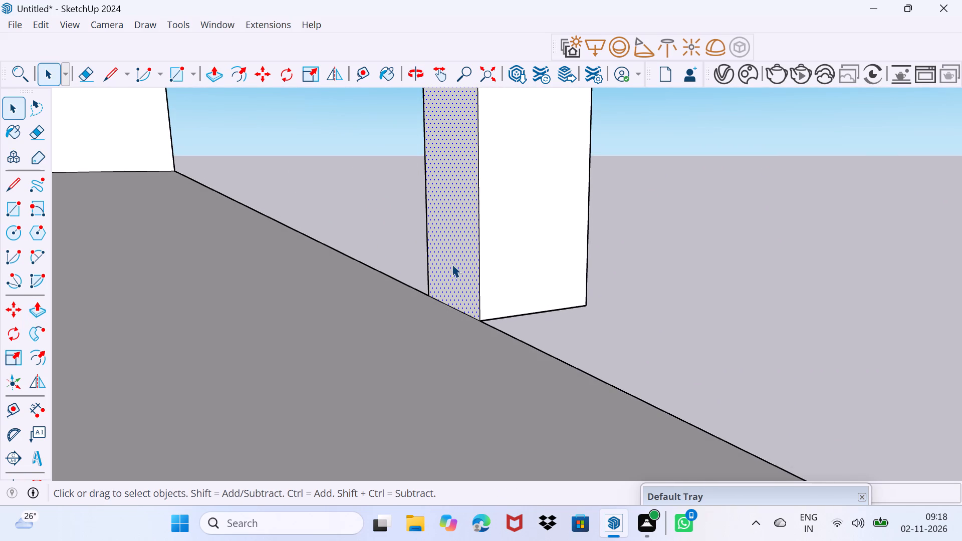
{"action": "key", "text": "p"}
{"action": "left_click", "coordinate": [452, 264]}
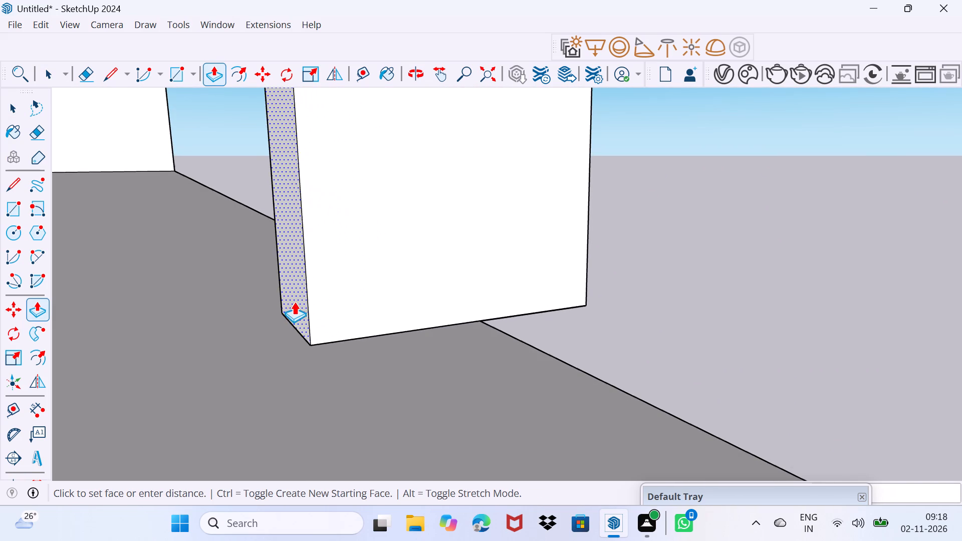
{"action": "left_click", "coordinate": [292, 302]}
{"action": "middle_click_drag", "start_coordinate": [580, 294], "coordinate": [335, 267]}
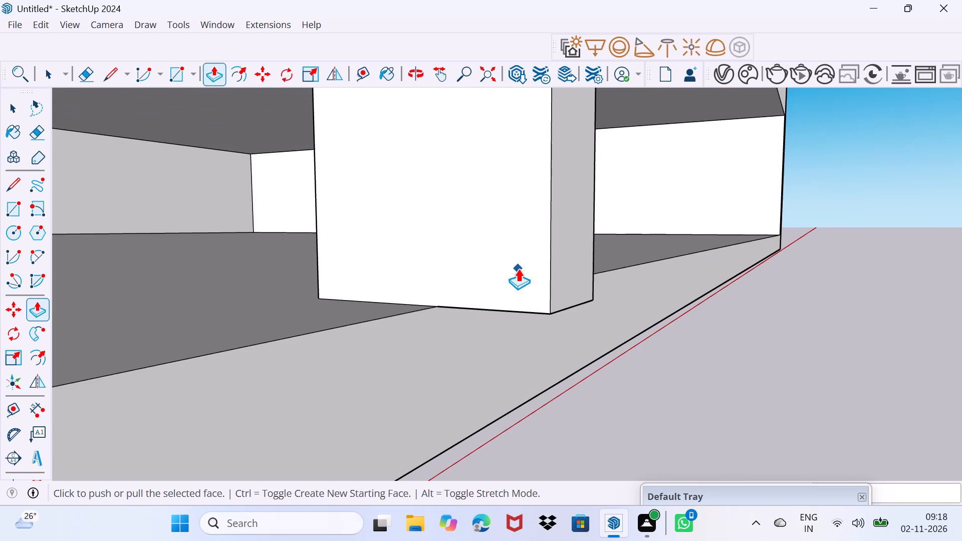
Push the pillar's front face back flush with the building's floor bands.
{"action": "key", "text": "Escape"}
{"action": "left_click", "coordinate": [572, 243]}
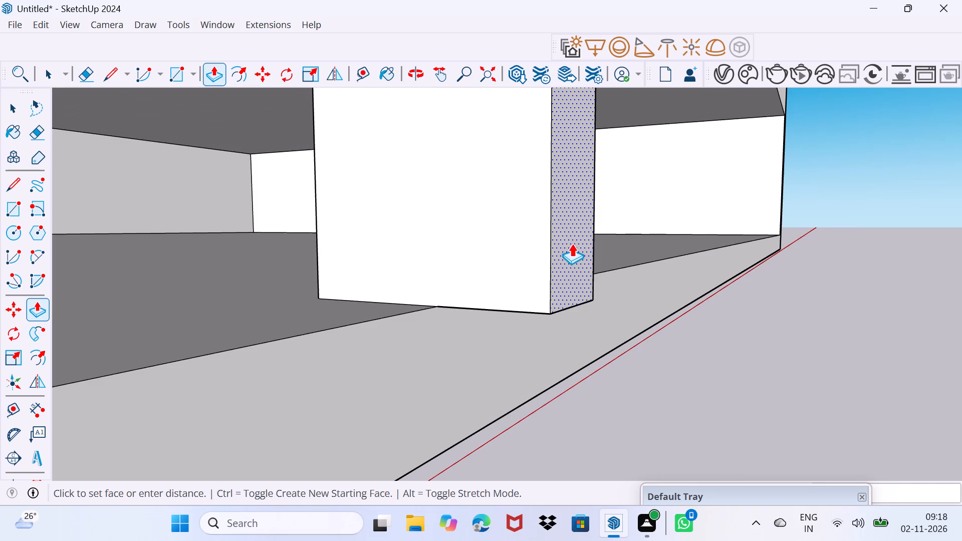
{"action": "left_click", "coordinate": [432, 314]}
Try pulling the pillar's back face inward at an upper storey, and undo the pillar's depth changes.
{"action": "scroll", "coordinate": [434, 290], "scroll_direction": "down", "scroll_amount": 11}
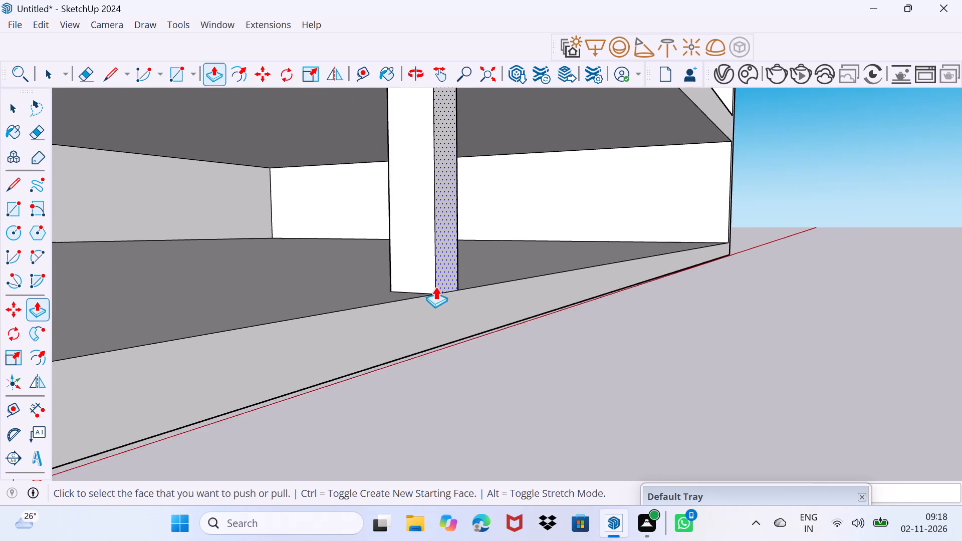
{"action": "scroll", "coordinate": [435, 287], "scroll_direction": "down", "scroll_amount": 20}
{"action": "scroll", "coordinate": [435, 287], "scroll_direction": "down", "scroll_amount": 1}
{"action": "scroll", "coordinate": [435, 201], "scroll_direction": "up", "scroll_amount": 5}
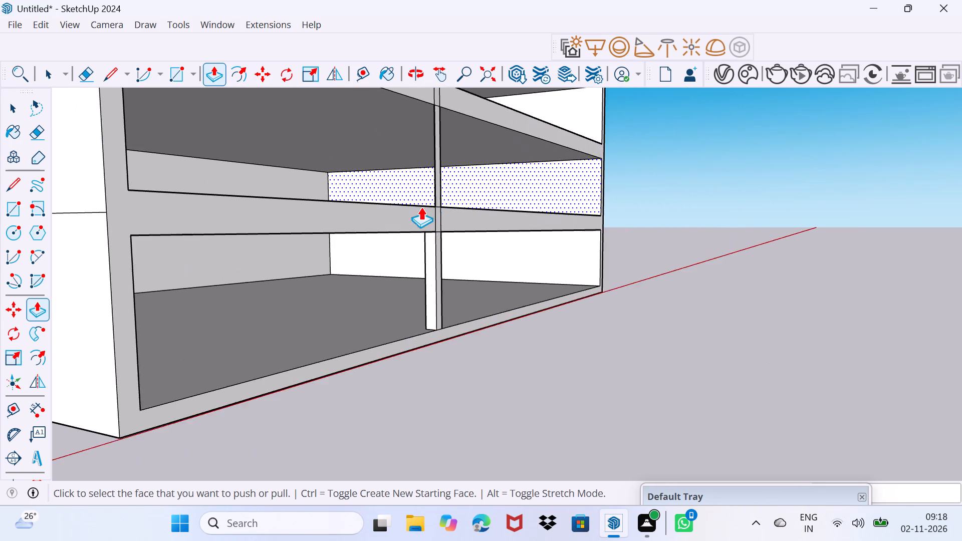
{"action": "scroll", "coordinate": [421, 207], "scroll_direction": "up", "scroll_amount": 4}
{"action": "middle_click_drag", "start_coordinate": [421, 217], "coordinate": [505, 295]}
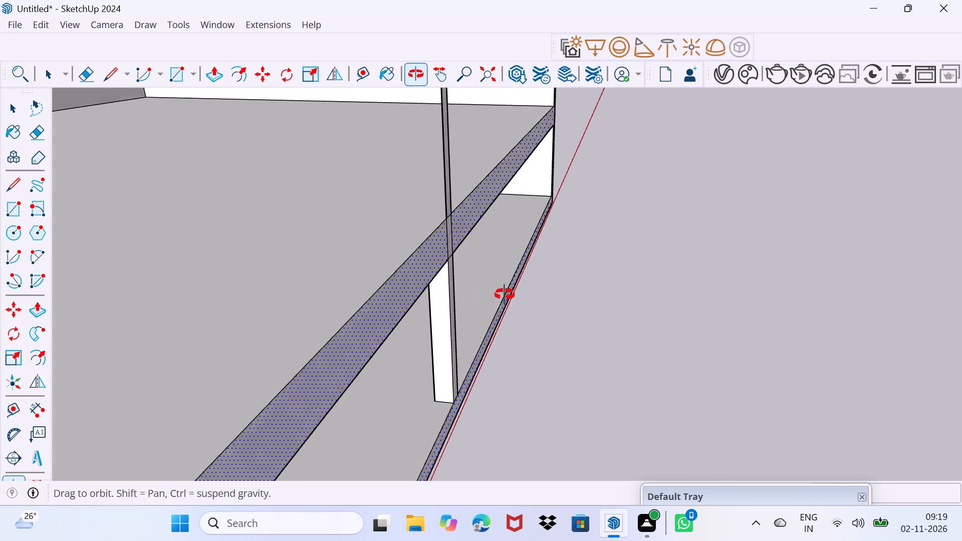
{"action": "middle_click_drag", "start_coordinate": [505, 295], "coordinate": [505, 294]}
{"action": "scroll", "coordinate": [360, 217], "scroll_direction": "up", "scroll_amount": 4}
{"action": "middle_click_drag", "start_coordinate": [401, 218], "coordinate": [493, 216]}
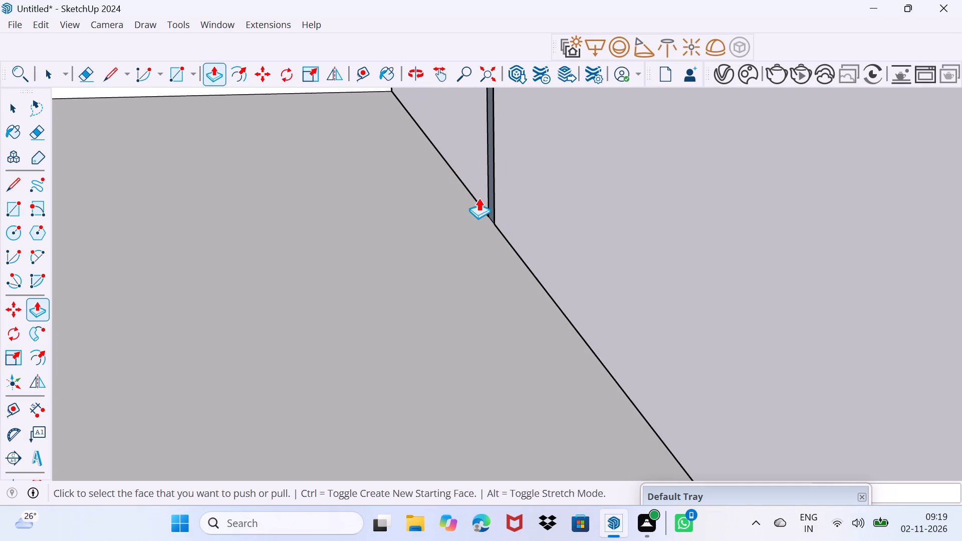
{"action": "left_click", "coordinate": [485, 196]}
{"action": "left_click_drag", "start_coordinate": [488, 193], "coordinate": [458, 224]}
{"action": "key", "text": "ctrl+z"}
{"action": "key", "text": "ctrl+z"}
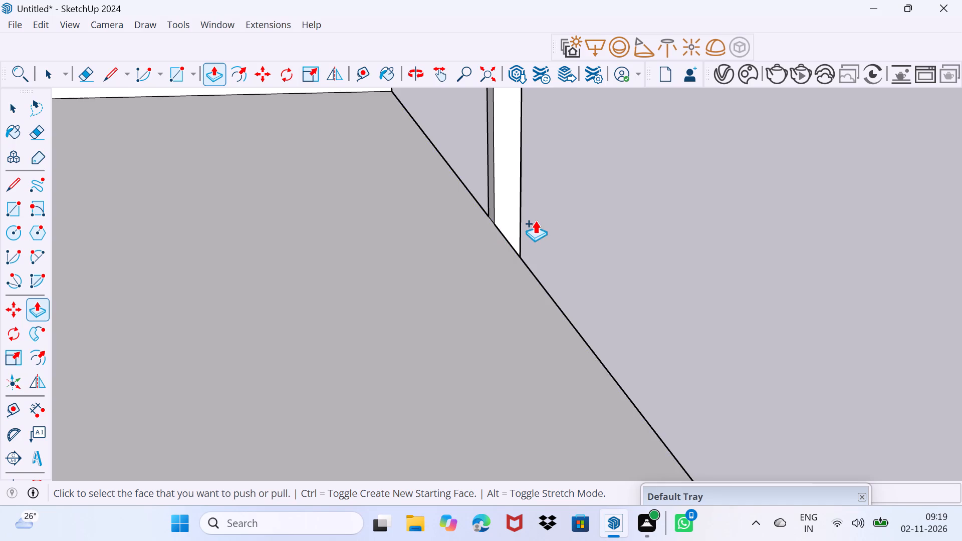
Pull the building's front frame face outward as a new extrusion, flush with the pillar's front edge.
{"action": "scroll", "coordinate": [547, 217], "scroll_direction": "down", "scroll_amount": 10}
{"action": "left_click", "coordinate": [488, 77]}
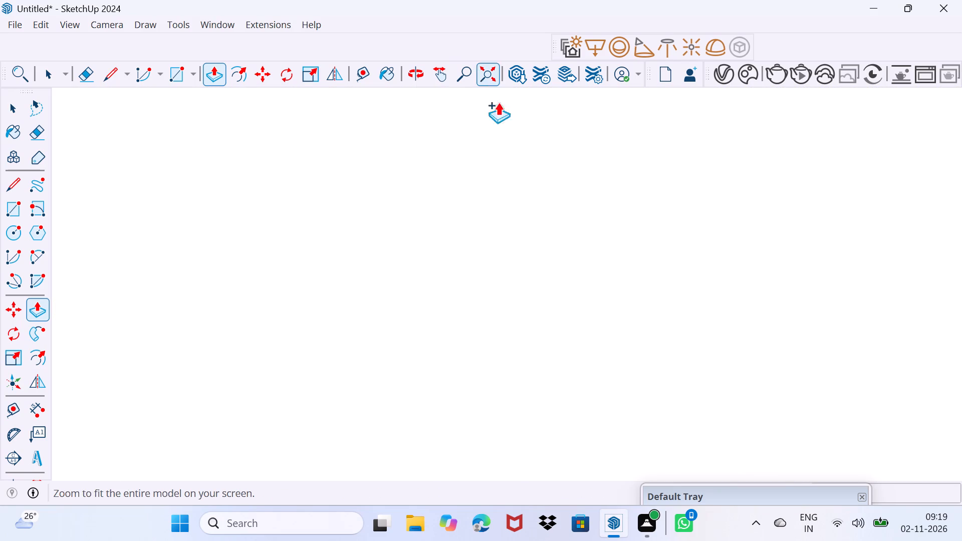
{"action": "scroll", "coordinate": [568, 287], "scroll_direction": "up", "scroll_amount": 2}
{"action": "middle_click_drag", "start_coordinate": [791, 255], "coordinate": [325, 161]}
{"action": "scroll", "coordinate": [380, 222], "scroll_direction": "up", "scroll_amount": 3}
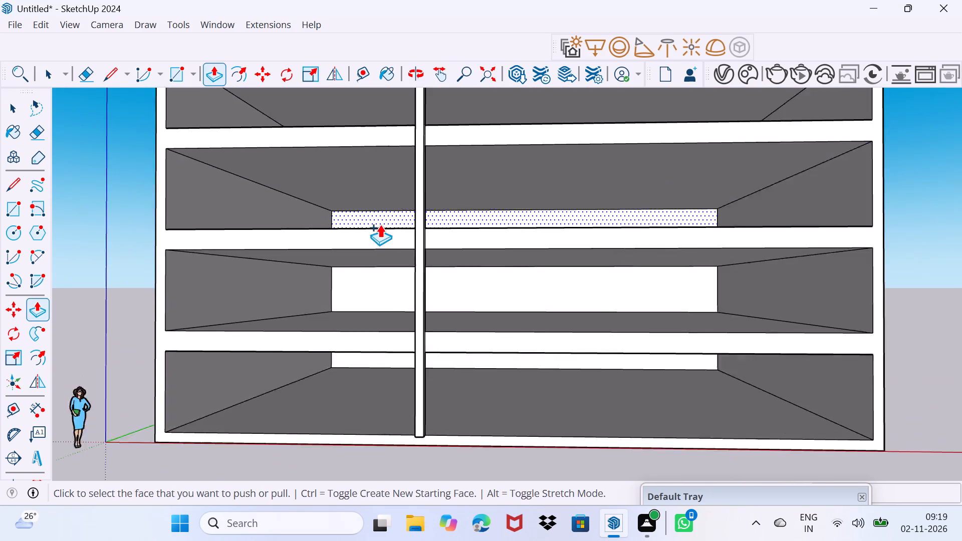
{"action": "scroll", "coordinate": [380, 224], "scroll_direction": "up", "scroll_amount": 1}
{"action": "middle_click_drag", "start_coordinate": [404, 233], "coordinate": [719, 227]}
{"action": "scroll", "coordinate": [717, 435], "scroll_direction": "up", "scroll_amount": 10}
{"action": "middle_click_drag", "start_coordinate": [668, 399], "coordinate": [715, 399]}
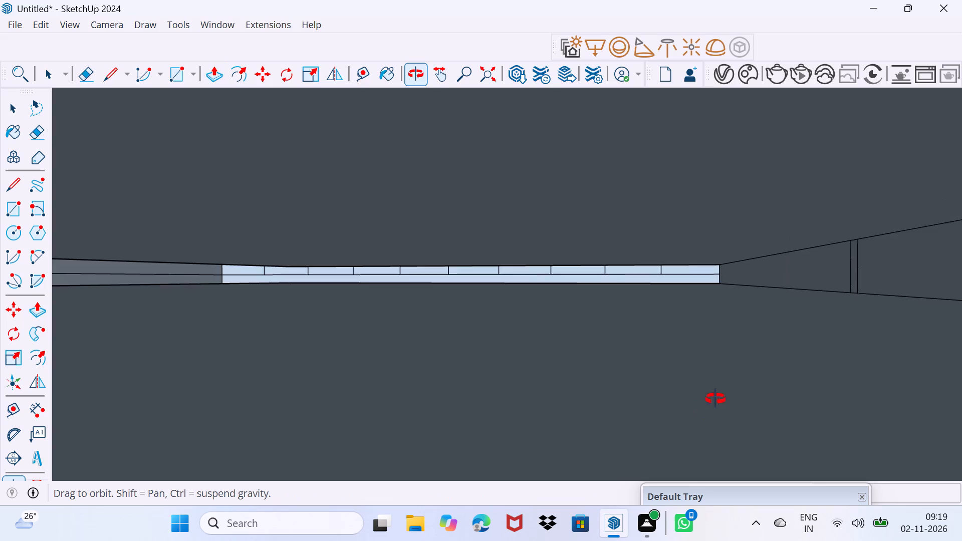
{"action": "middle_click_drag", "start_coordinate": [715, 399], "coordinate": [650, 366]}
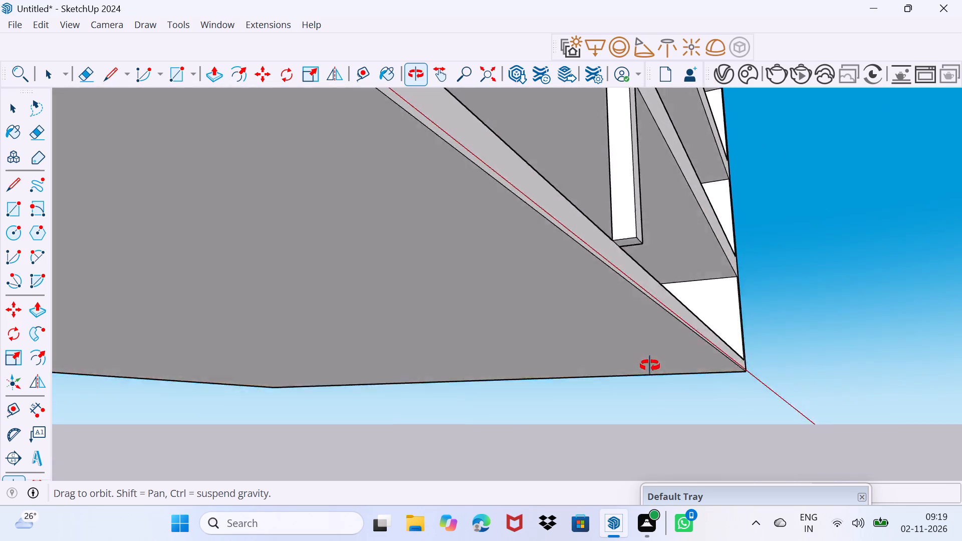
{"action": "middle_click_drag", "start_coordinate": [650, 366], "coordinate": [630, 364]}
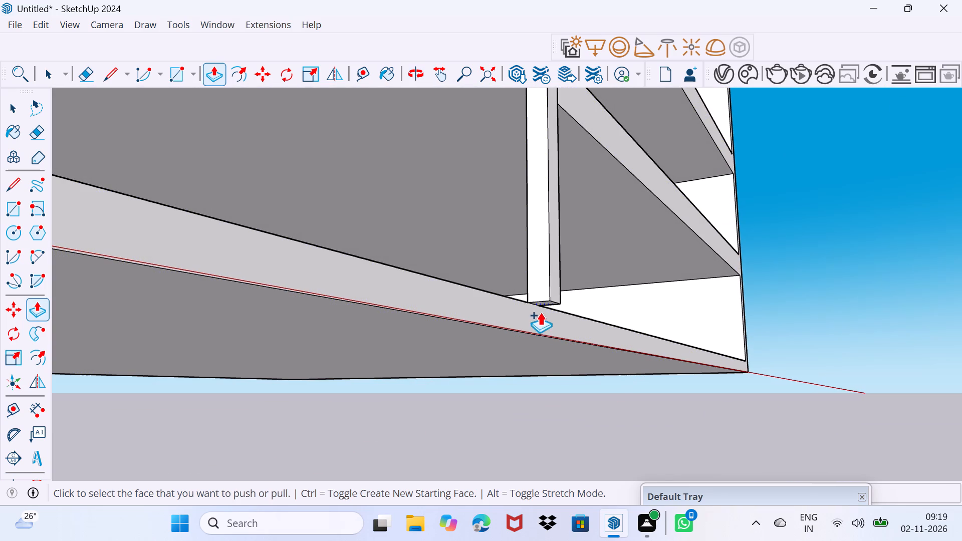
{"action": "left_click", "coordinate": [543, 324]}
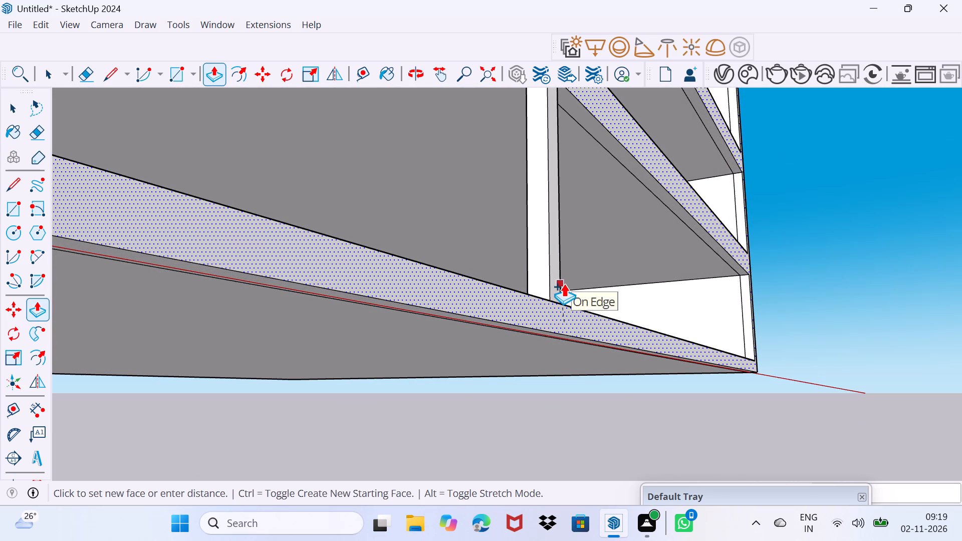
{"action": "left_click", "coordinate": [564, 284]}
{"action": "key", "text": "space"}
{"action": "left_click_drag", "start_coordinate": [556, 303], "coordinate": [575, 270]}
Pull the pillar's inner side face in the second opening from the top sideways by 4'.
{"action": "middle_click_drag", "start_coordinate": [524, 290], "coordinate": [470, 324]}
{"action": "scroll", "coordinate": [470, 324], "scroll_direction": "down", "scroll_amount": 7}
{"action": "middle_click_drag", "start_coordinate": [450, 308], "coordinate": [356, 371]}
{"action": "scroll", "coordinate": [354, 250], "scroll_direction": "up", "scroll_amount": 3}
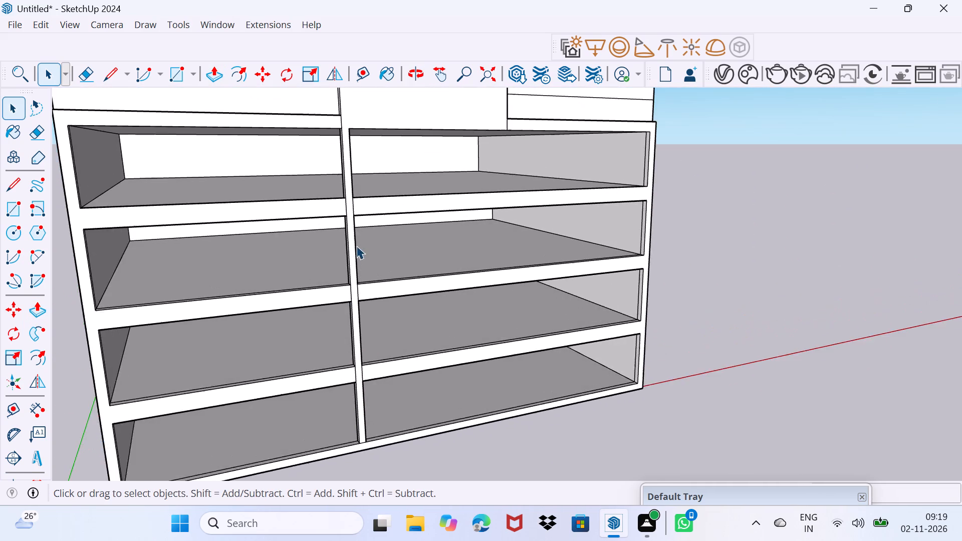
{"action": "scroll", "coordinate": [356, 245], "scroll_direction": "up", "scroll_amount": 4}
{"action": "middle_click_drag", "start_coordinate": [339, 254], "coordinate": [460, 269]}
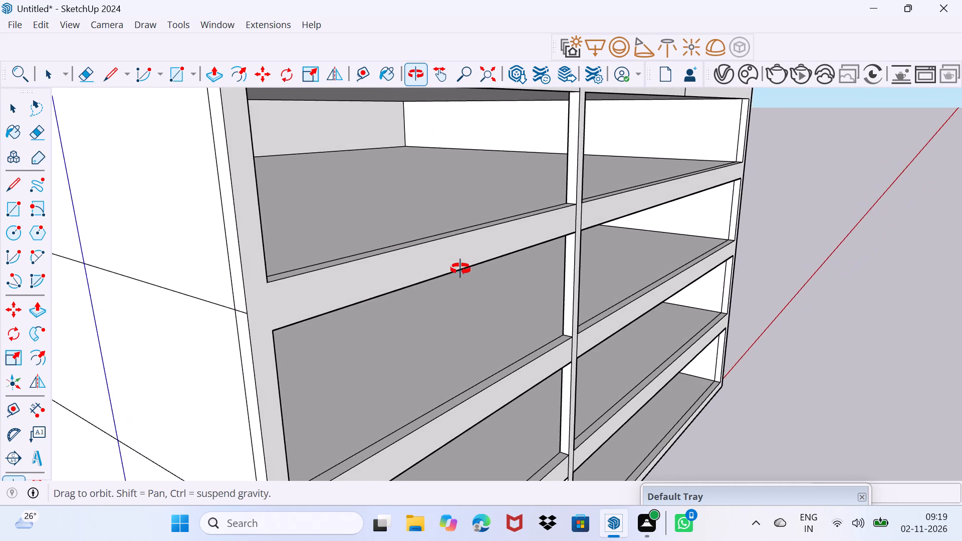
{"action": "middle_click_drag", "start_coordinate": [460, 269], "coordinate": [450, 265]}
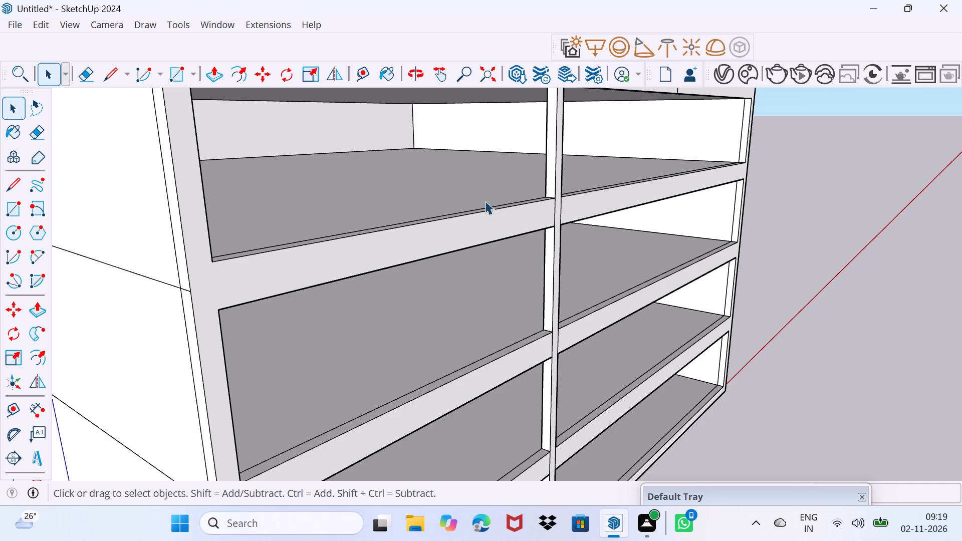
{"action": "middle_click_drag", "start_coordinate": [556, 168], "coordinate": [150, 192]}
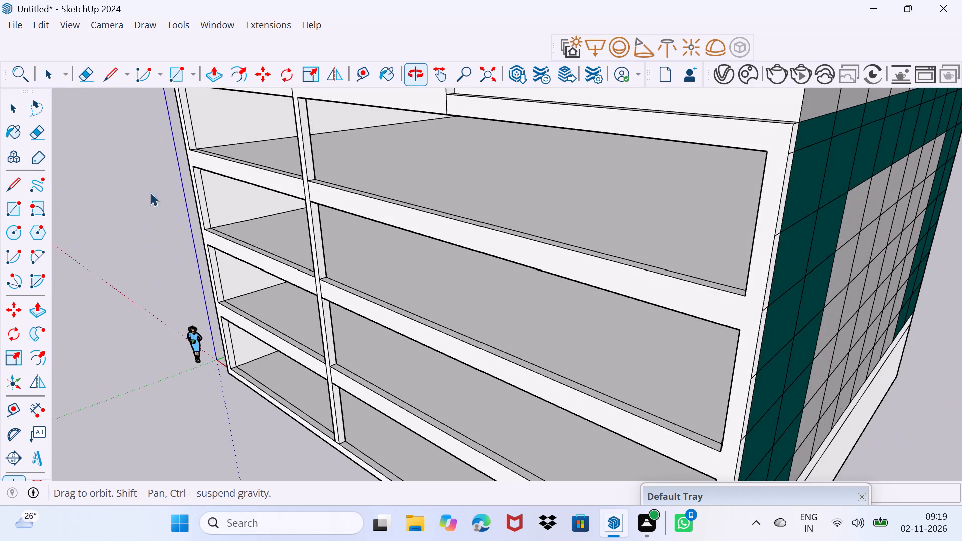
{"action": "middle_click_drag", "start_coordinate": [150, 192], "coordinate": [143, 197]}
{"action": "scroll", "coordinate": [348, 259], "scroll_direction": "up", "scroll_amount": 3}
{"action": "left_click", "coordinate": [315, 257]}
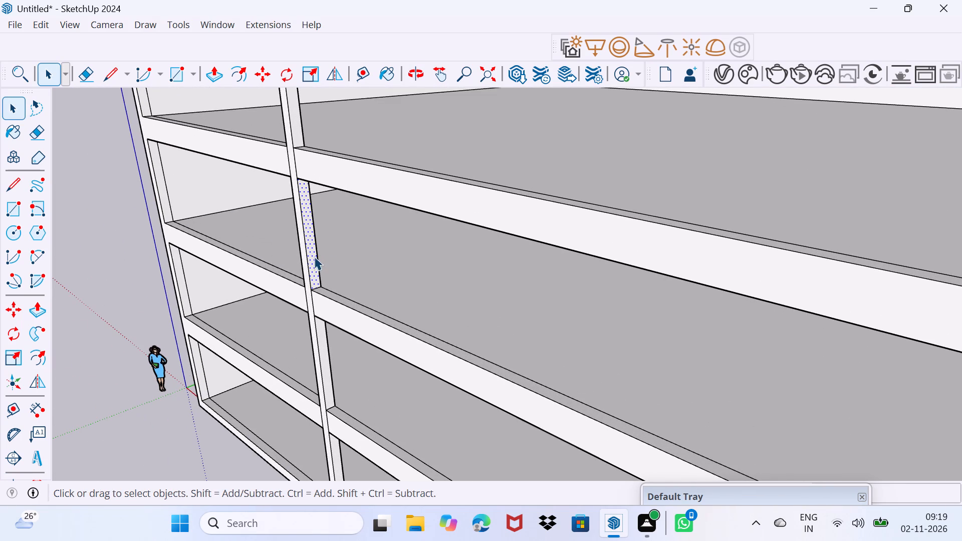
{"action": "key", "text": "p"}
{"action": "left_click", "coordinate": [313, 256]}
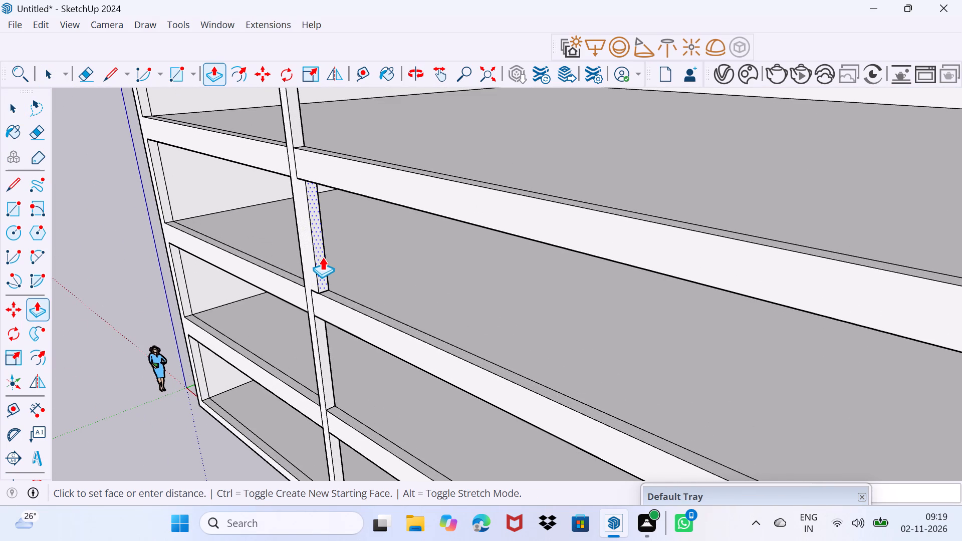
{"action": "type", "text": "4'"}
{"action": "key", "text": "Return"}
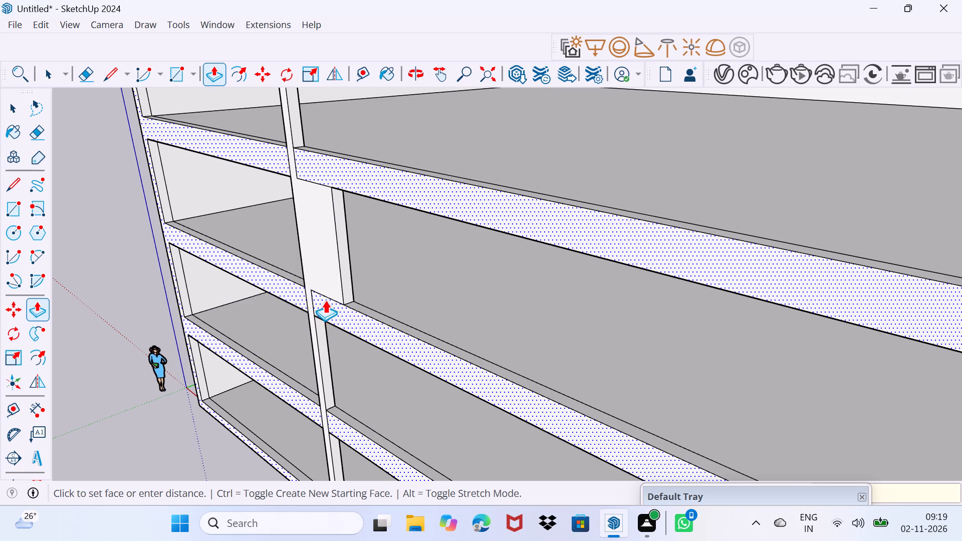
Undo the 4' sideways pull of the pillar's inner side face.
{"action": "key", "text": "ctrl+z"}
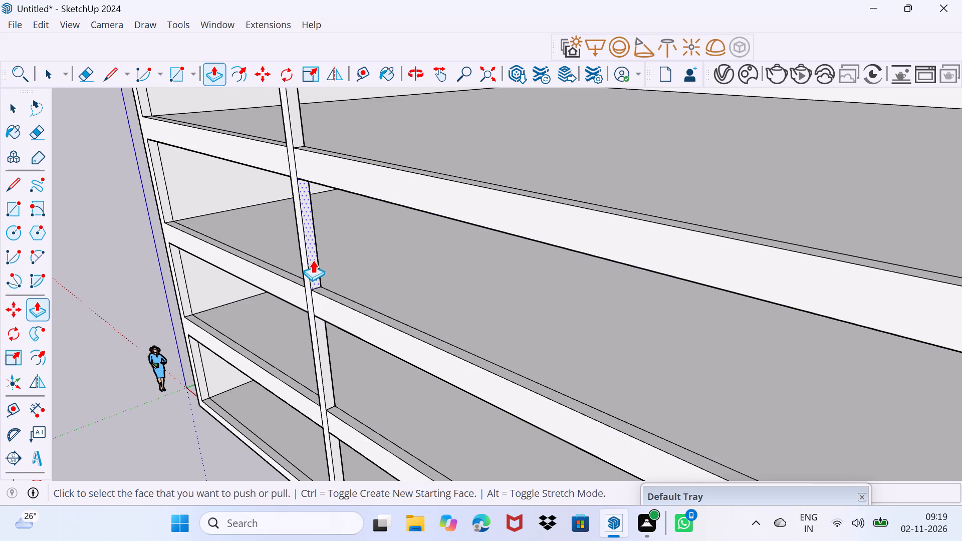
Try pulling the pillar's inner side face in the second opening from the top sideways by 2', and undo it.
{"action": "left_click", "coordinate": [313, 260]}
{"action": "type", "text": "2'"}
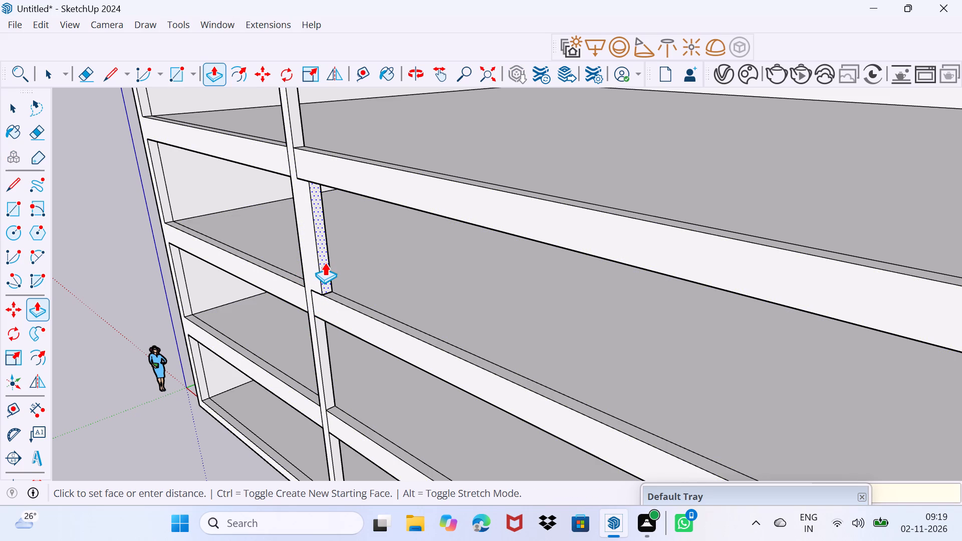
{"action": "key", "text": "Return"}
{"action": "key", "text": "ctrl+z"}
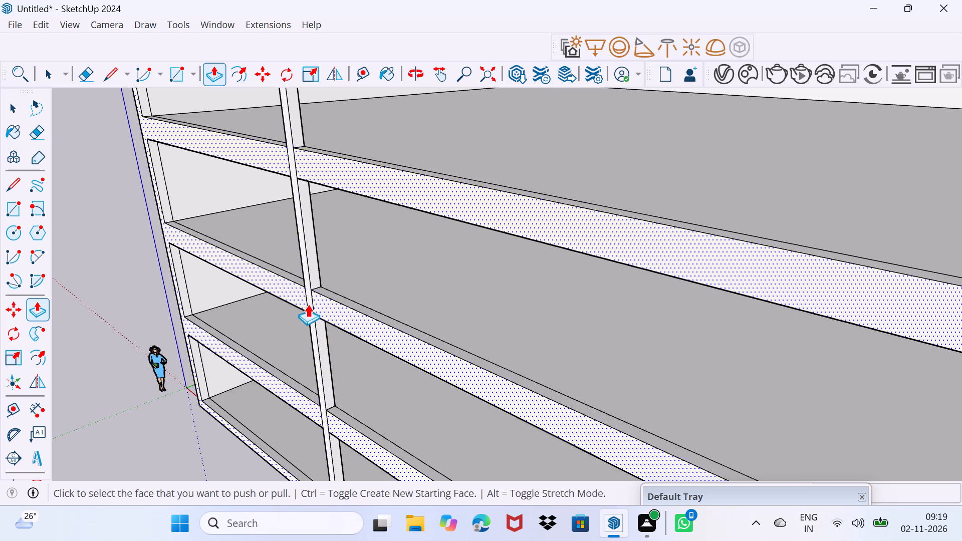
Pull the pillar's inner side face sideways by 1' in each of the four front openings.
{"action": "left_click", "coordinate": [315, 273]}
{"action": "type", "text": "1'"}
{"action": "key", "text": "Return"}
{"action": "double_click", "coordinate": [322, 353]}
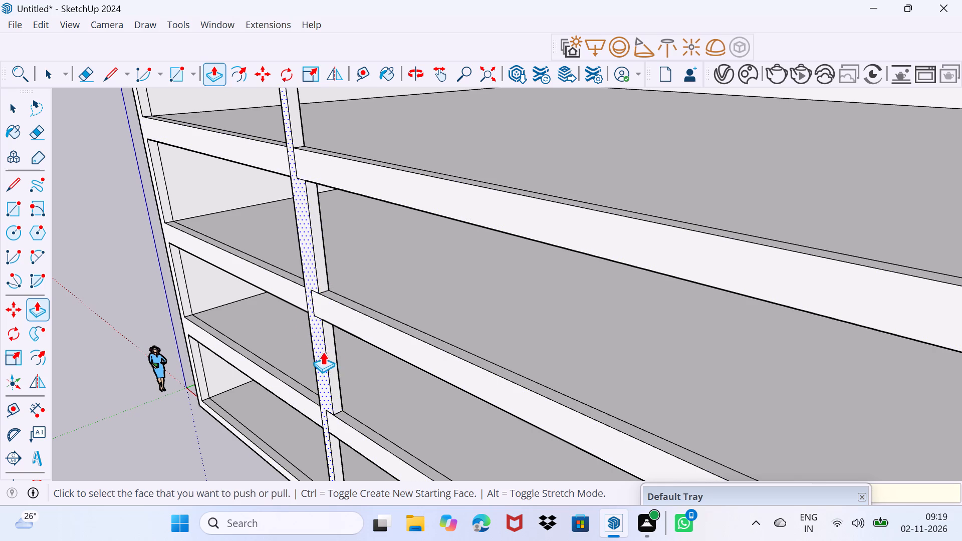
{"action": "scroll", "coordinate": [323, 352], "scroll_direction": "down", "scroll_amount": 3}
{"action": "middle_click_drag", "start_coordinate": [318, 381], "coordinate": [343, 240]}
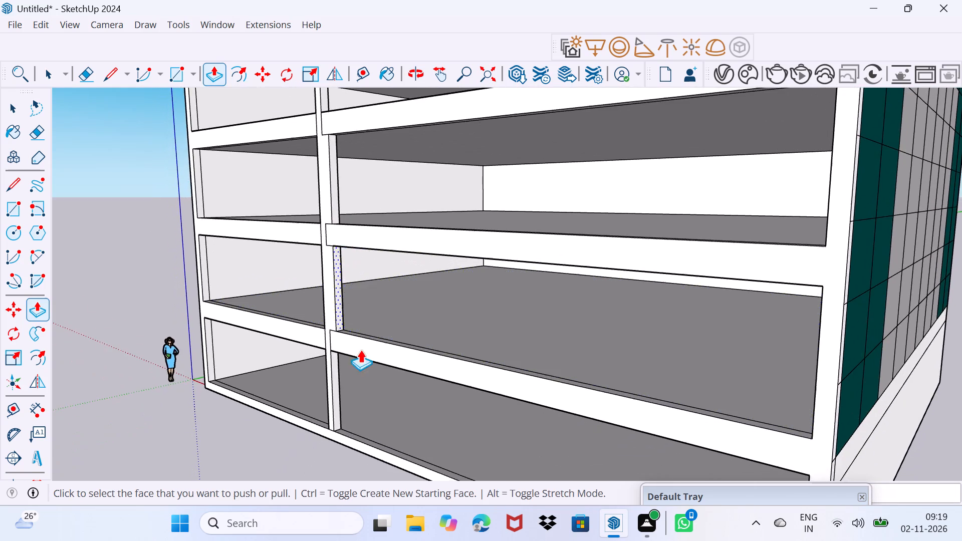
{"action": "scroll", "coordinate": [343, 394], "scroll_direction": "up", "scroll_amount": 2}
{"action": "double_click", "coordinate": [335, 397]}
{"action": "scroll", "coordinate": [342, 291], "scroll_direction": "down", "scroll_amount": 2}
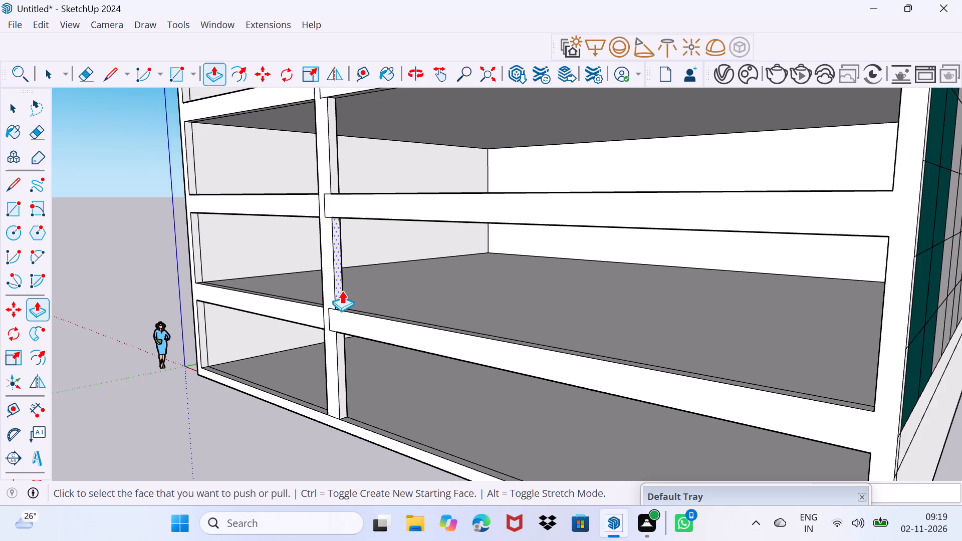
{"action": "middle_click_drag", "start_coordinate": [338, 282], "coordinate": [364, 445], "text": "shift"}
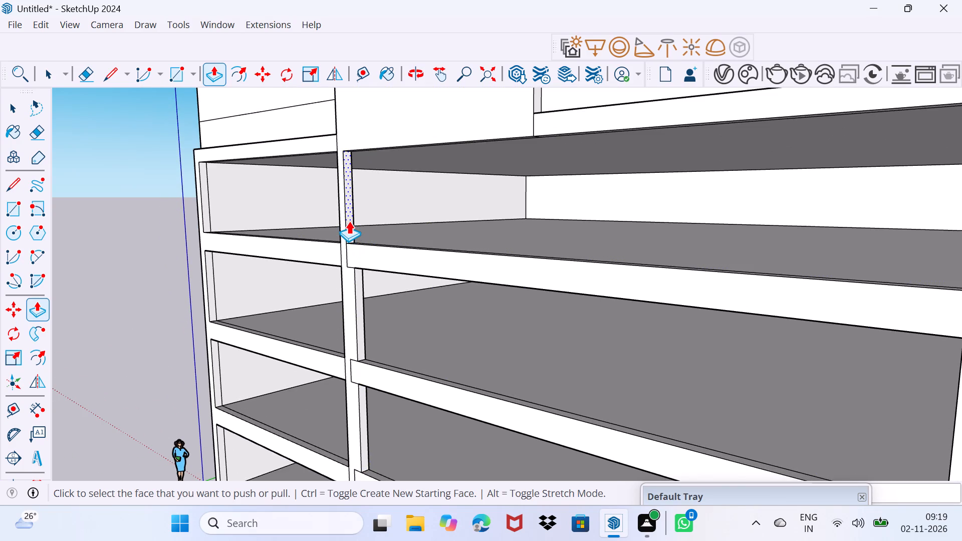
{"action": "double_click", "coordinate": [349, 221]}
Extend the pillar's back face into the building by the same 1' in each of the four openings.
{"action": "middle_click_drag", "start_coordinate": [378, 219], "coordinate": [242, 246]}
{"action": "scroll", "coordinate": [336, 222], "scroll_direction": "up", "scroll_amount": 2}
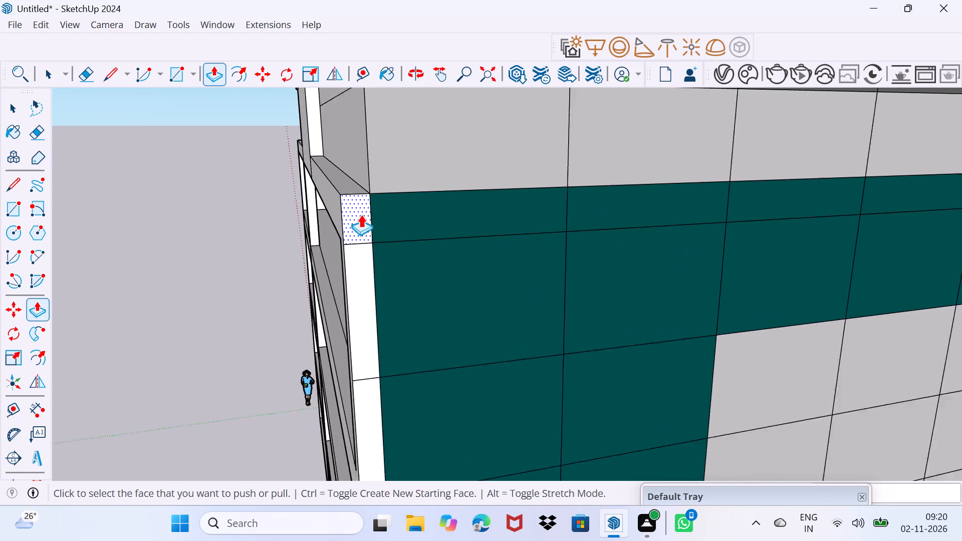
{"action": "scroll", "coordinate": [361, 214], "scroll_direction": "up", "scroll_amount": 1}
{"action": "scroll", "coordinate": [307, 220], "scroll_direction": "up", "scroll_amount": 11}
{"action": "middle_click_drag", "start_coordinate": [317, 257], "coordinate": [254, 250]}
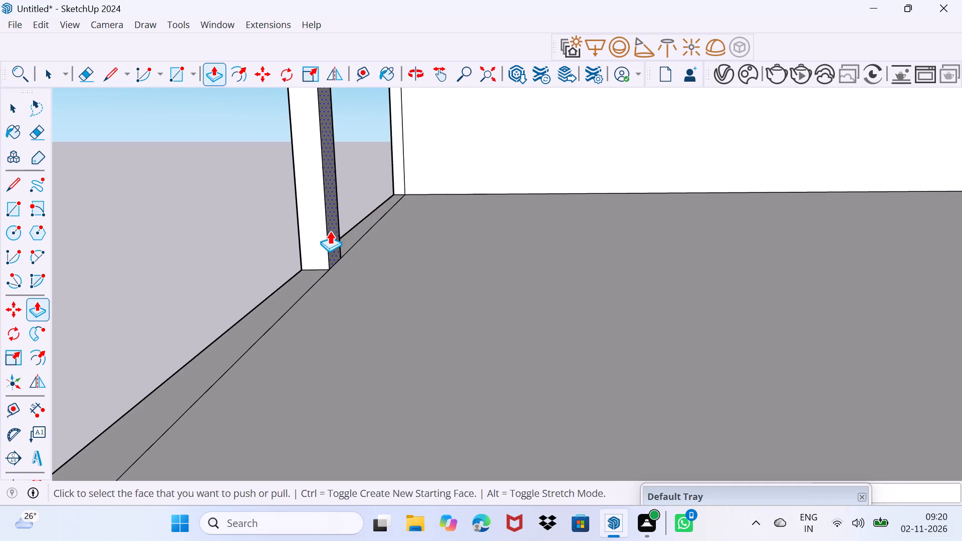
{"action": "double_click", "coordinate": [336, 231]}
{"action": "scroll", "coordinate": [318, 258], "scroll_direction": "down", "scroll_amount": 4}
{"action": "middle_click_drag", "start_coordinate": [285, 286], "coordinate": [406, 235]}
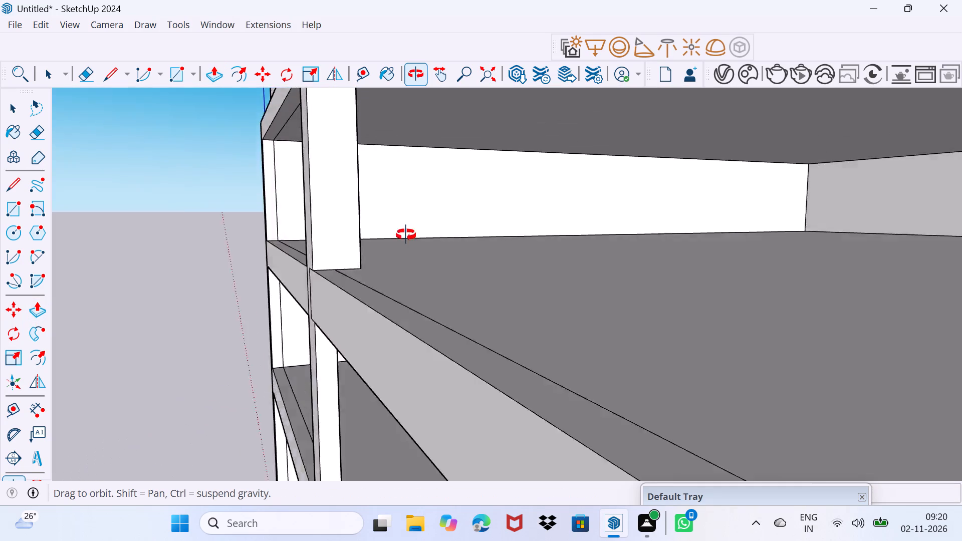
{"action": "middle_click_drag", "start_coordinate": [406, 235], "coordinate": [291, 180]}
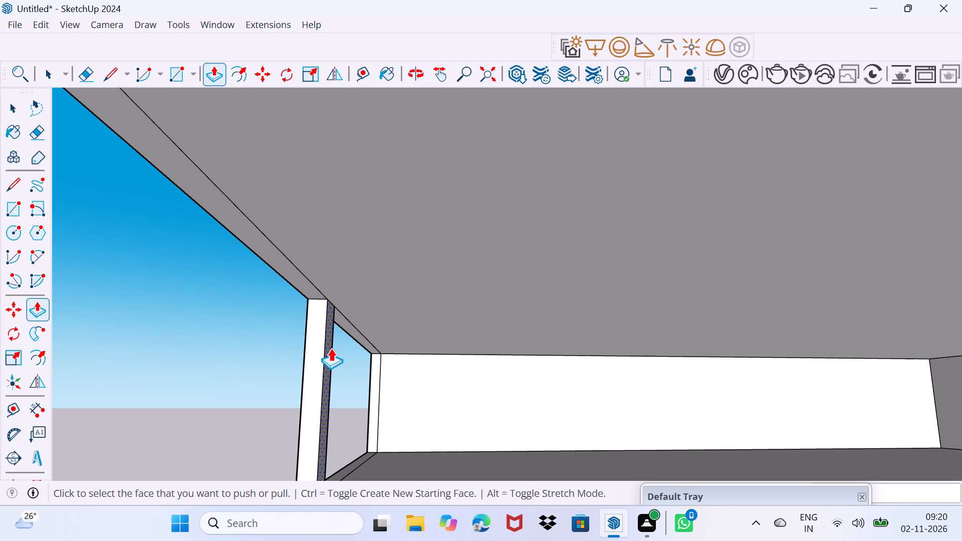
{"action": "double_click", "coordinate": [331, 348]}
{"action": "scroll", "coordinate": [331, 347], "scroll_direction": "down", "scroll_amount": 3}
{"action": "middle_click_drag", "start_coordinate": [332, 373], "coordinate": [380, 138], "text": "shift"}
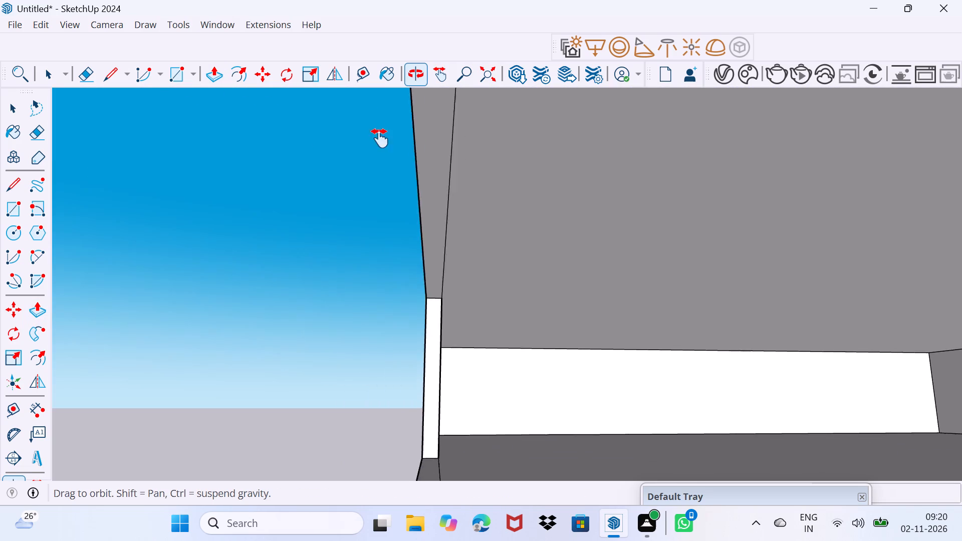
{"action": "middle_click_drag", "start_coordinate": [380, 138], "coordinate": [367, 127], "text": "shift"}
{"action": "middle_click_drag", "start_coordinate": [360, 207], "coordinate": [373, 405]}
{"action": "scroll", "coordinate": [346, 328], "scroll_direction": "up", "scroll_amount": 3}
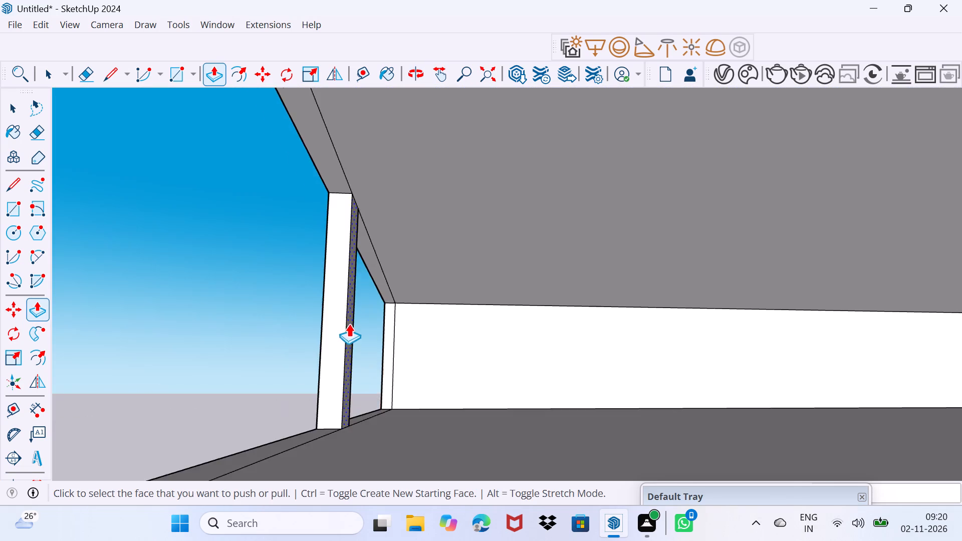
{"action": "scroll", "coordinate": [349, 324], "scroll_direction": "up", "scroll_amount": 6}
{"action": "double_click", "coordinate": [355, 340]}
{"action": "scroll", "coordinate": [358, 349], "scroll_direction": "down", "scroll_amount": 2}
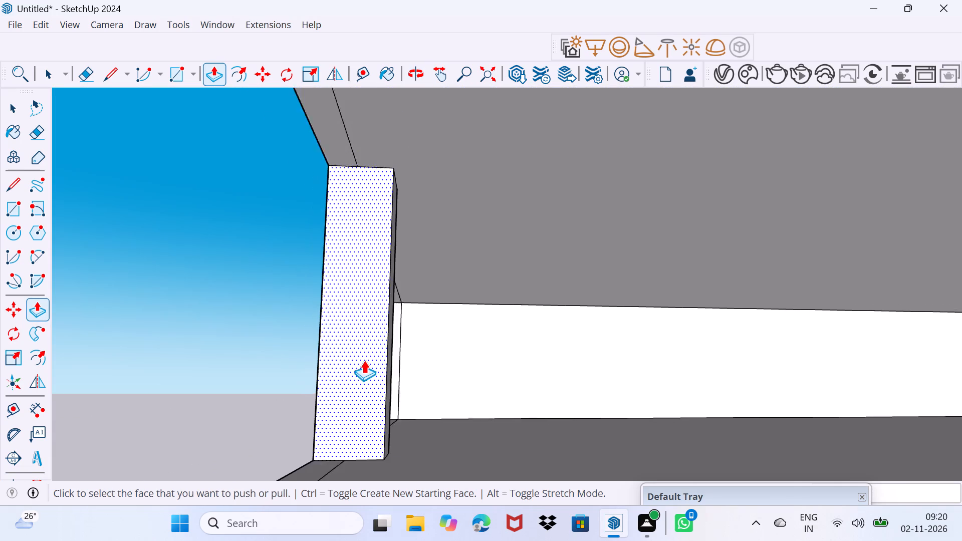
{"action": "scroll", "coordinate": [364, 360], "scroll_direction": "down", "scroll_amount": 7}
{"action": "middle_click_drag", "start_coordinate": [365, 404], "coordinate": [412, 211], "text": "shift"}
{"action": "scroll", "coordinate": [396, 401], "scroll_direction": "up", "scroll_amount": 3}
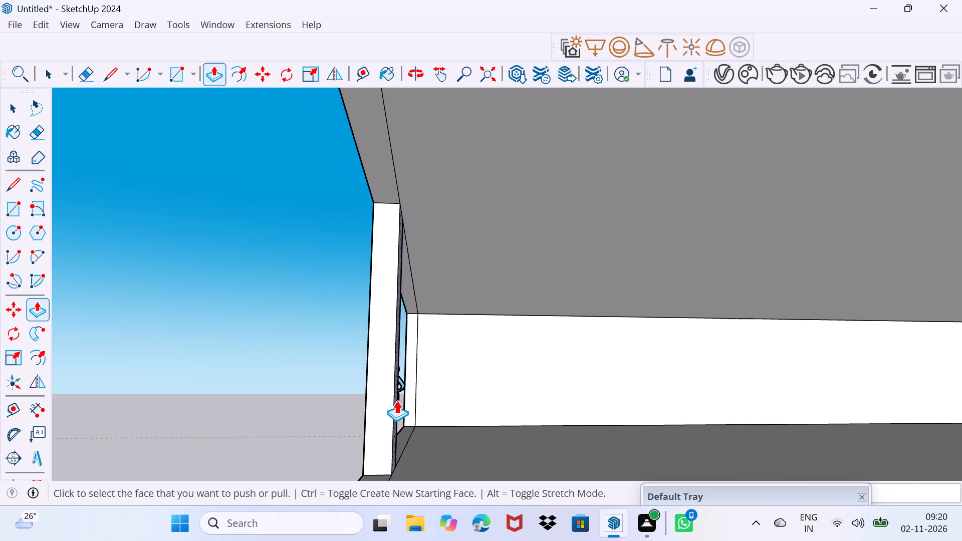
{"action": "scroll", "coordinate": [396, 400], "scroll_direction": "up", "scroll_amount": 6}
{"action": "middle_click_drag", "start_coordinate": [377, 405], "coordinate": [335, 404]}
{"action": "double_click", "coordinate": [386, 392]}
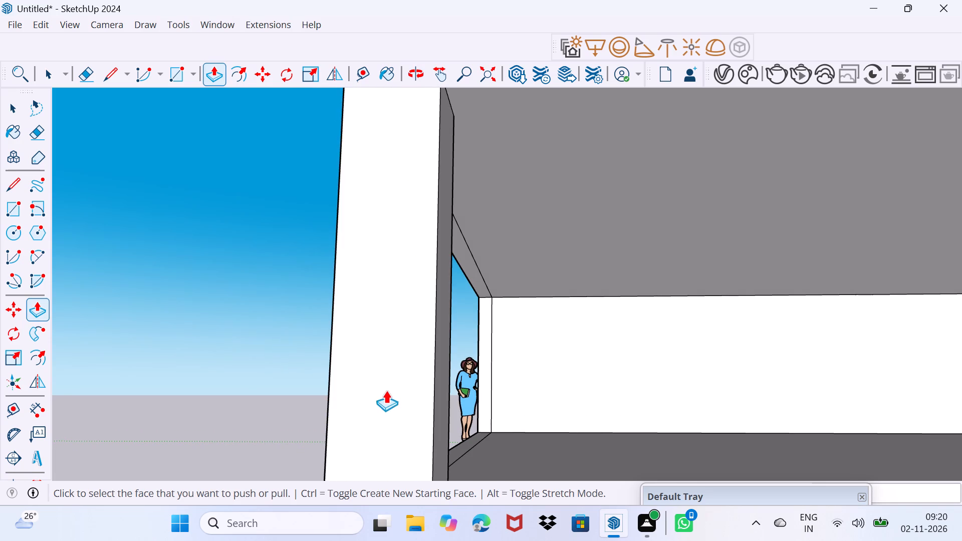
{"action": "scroll", "coordinate": [363, 391], "scroll_direction": "down", "scroll_amount": 2}
{"action": "key", "text": "space"}
Draw a small pillar-base rectangle on the underside strip above the top opening, at the central block's other lower corner.
{"action": "scroll", "coordinate": [251, 352], "scroll_direction": "down", "scroll_amount": 4}
{"action": "middle_click_drag", "start_coordinate": [218, 326], "coordinate": [218, 327]}
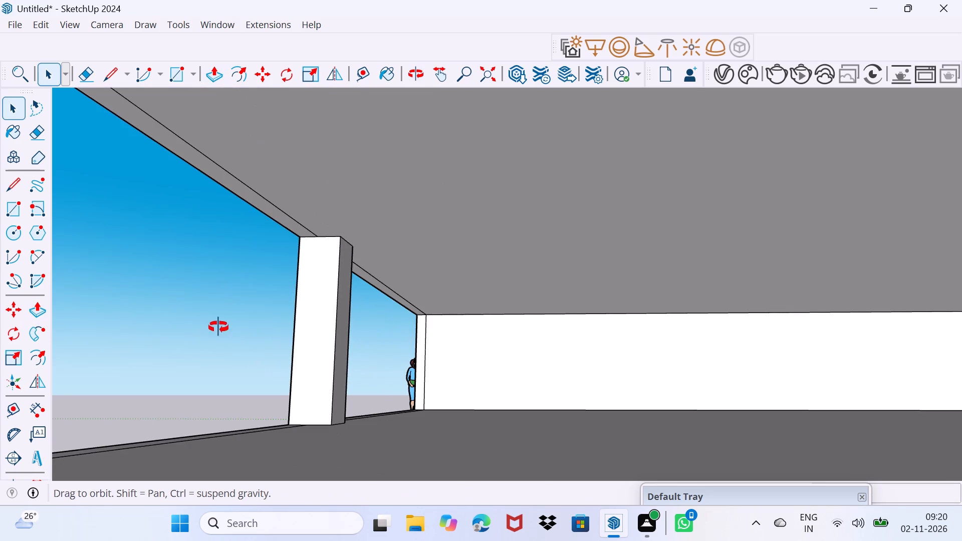
{"action": "middle_click_drag", "start_coordinate": [218, 327], "coordinate": [486, 382]}
{"action": "scroll", "coordinate": [475, 382], "scroll_direction": "down", "scroll_amount": 8}
{"action": "middle_click_drag", "start_coordinate": [521, 373], "coordinate": [604, 363]}
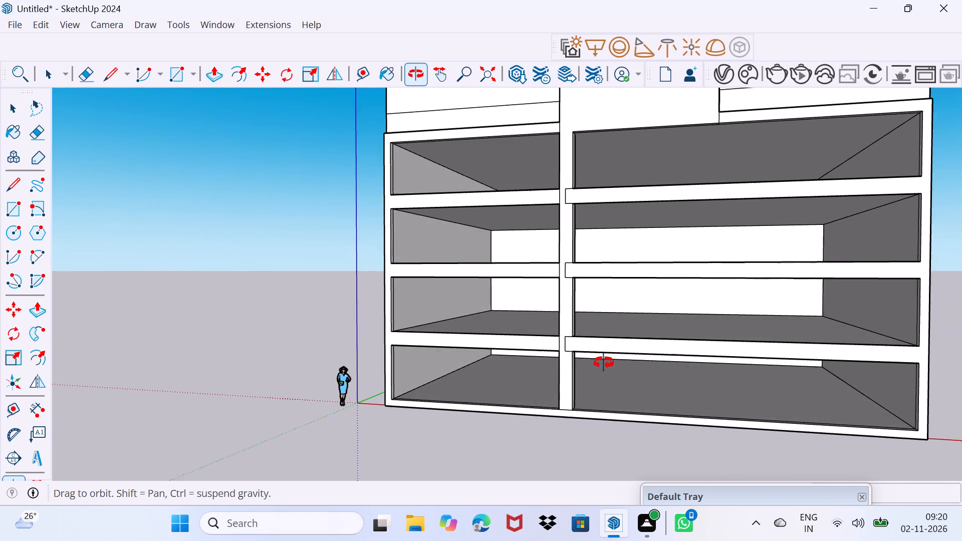
{"action": "middle_click_drag", "start_coordinate": [604, 363], "coordinate": [608, 362]}
{"action": "middle_click_drag", "start_coordinate": [598, 329], "coordinate": [463, 459], "text": "shift"}
{"action": "scroll", "coordinate": [463, 452], "scroll_direction": "down", "scroll_amount": 1}
{"action": "scroll", "coordinate": [502, 324], "scroll_direction": "up", "scroll_amount": 3}
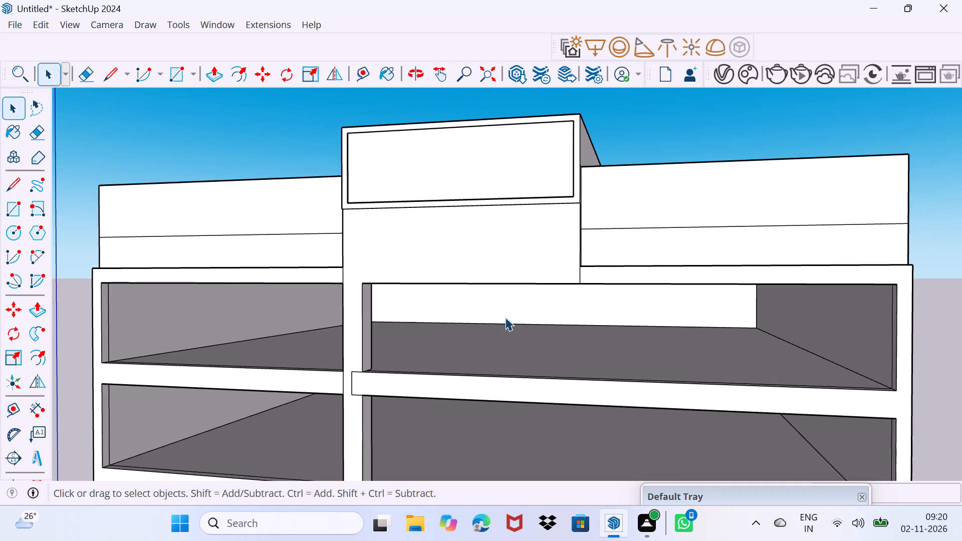
{"action": "middle_click_drag", "start_coordinate": [509, 317], "coordinate": [353, 271]}
{"action": "scroll", "coordinate": [353, 270], "scroll_direction": "up", "scroll_amount": 1}
{"action": "middle_click_drag", "start_coordinate": [353, 270], "coordinate": [328, 265]}
{"action": "scroll", "coordinate": [394, 262], "scroll_direction": "up", "scroll_amount": 5}
{"action": "middle_click_drag", "start_coordinate": [387, 250], "coordinate": [358, 242]}
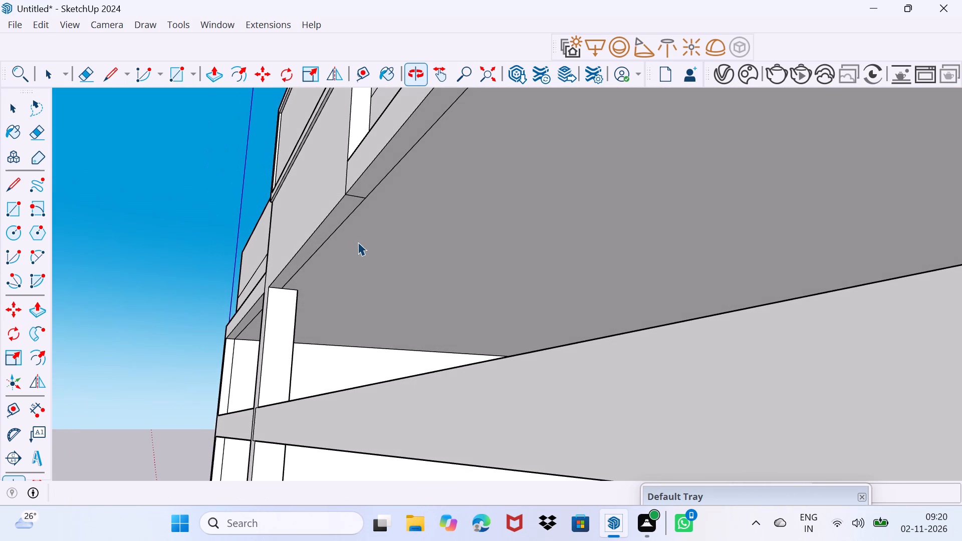
{"action": "key", "text": "r"}
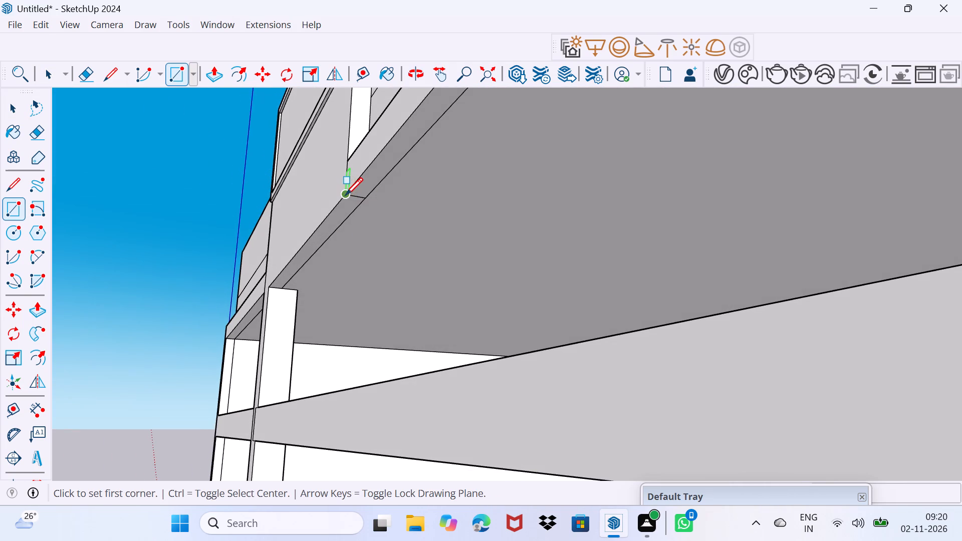
{"action": "left_click", "coordinate": [346, 195]}
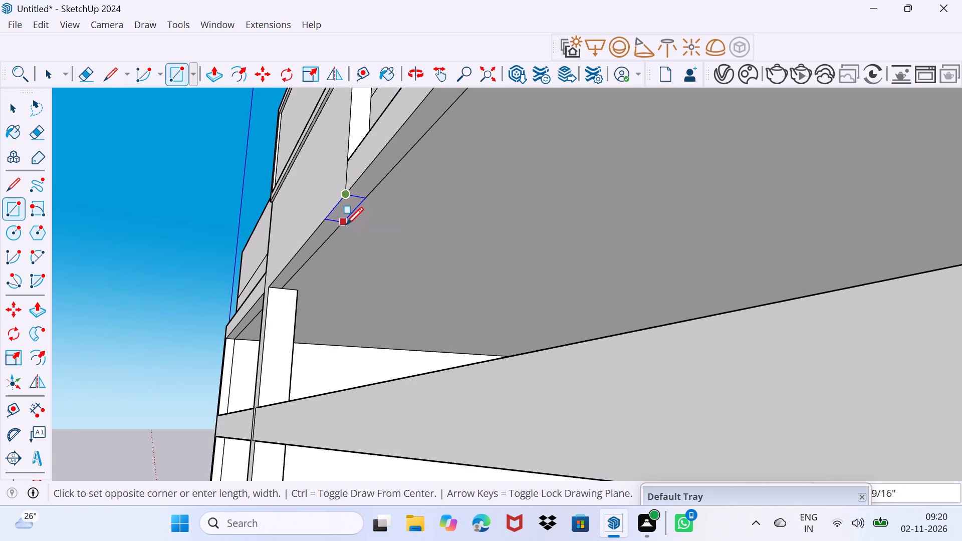
{"action": "left_click", "coordinate": [357, 212]}
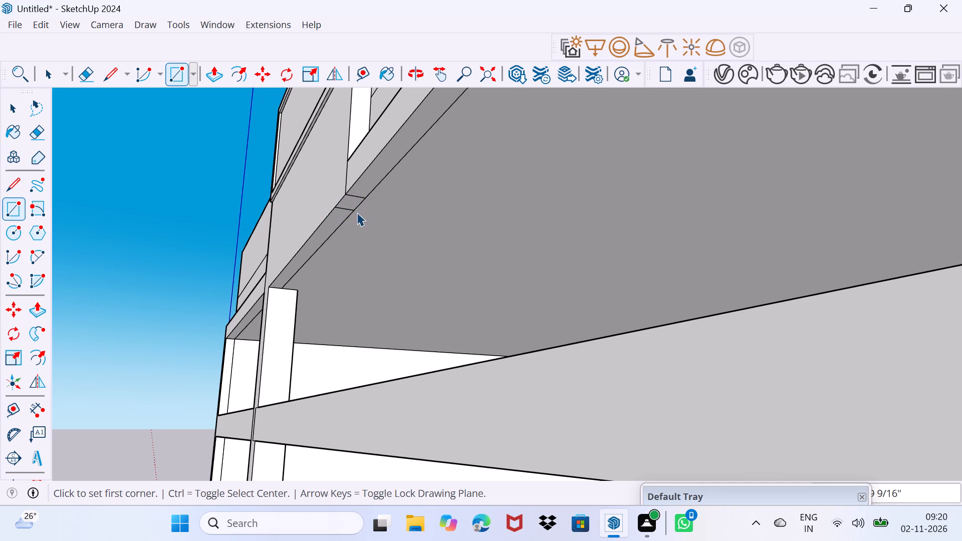
Push/Pull the small rectangle down through all four openings to the building's bottom frame band as a second pillar.
{"action": "key", "text": "space"}
{"action": "left_click", "coordinate": [353, 204]}
{"action": "key", "text": "p"}
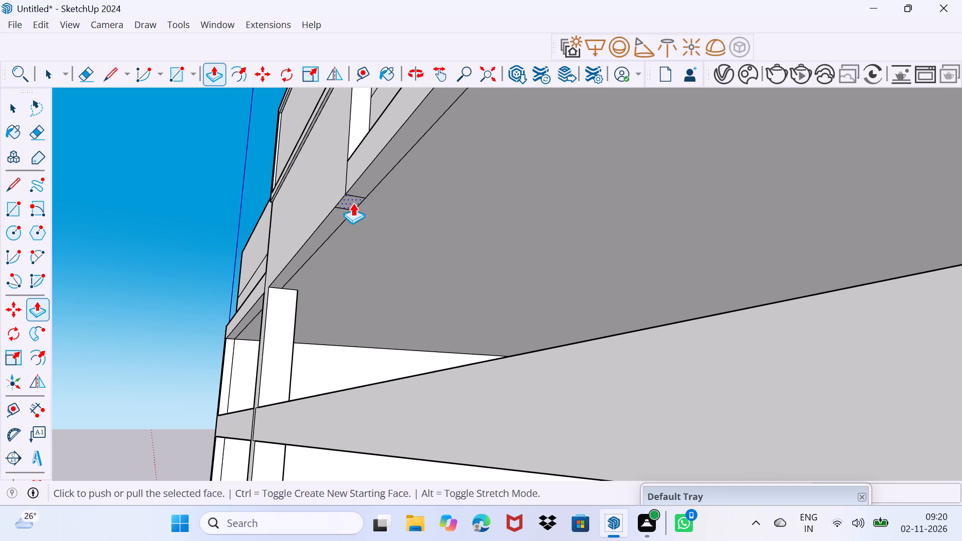
{"action": "left_click", "coordinate": [353, 202]}
{"action": "scroll", "coordinate": [358, 320], "scroll_direction": "down", "scroll_amount": 12}
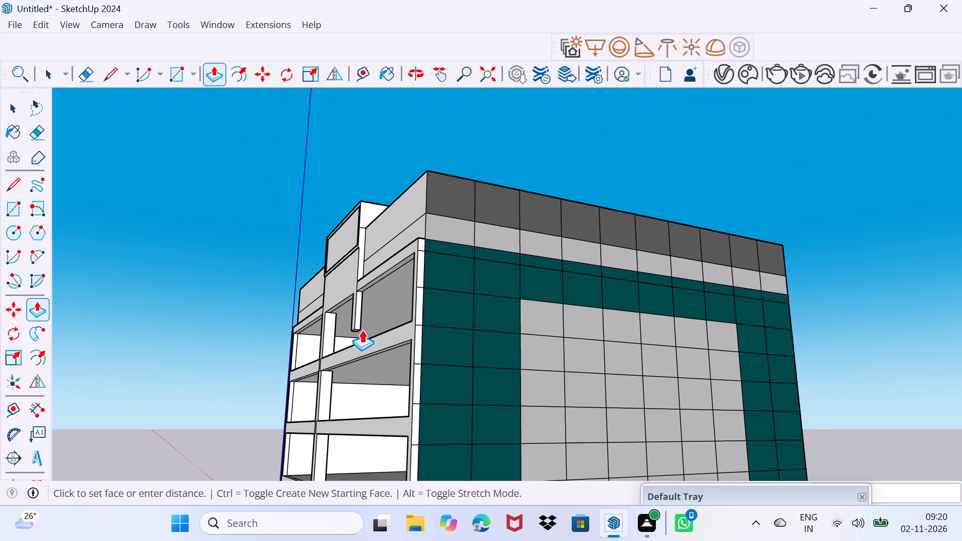
{"action": "middle_click_drag", "start_coordinate": [365, 312], "coordinate": [443, 182], "text": "shift"}
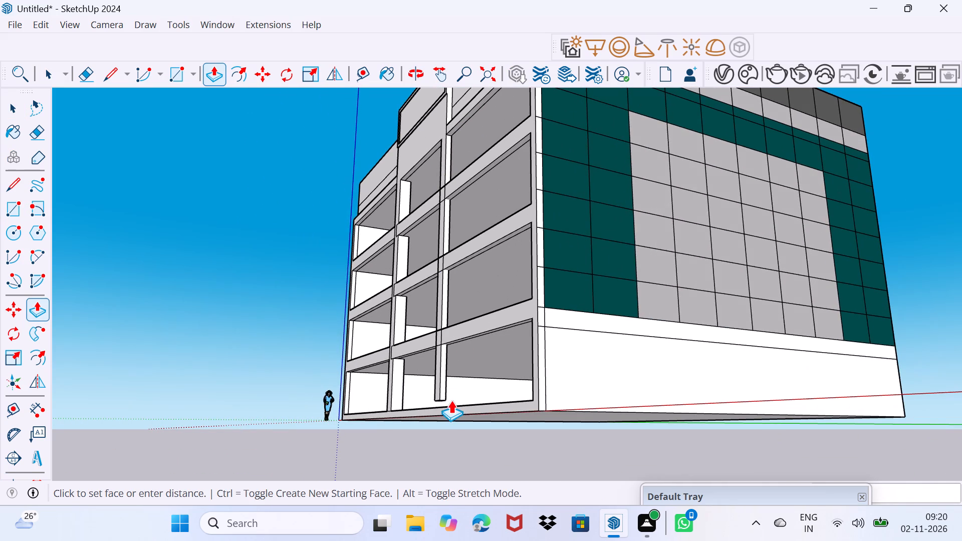
{"action": "left_click", "coordinate": [447, 408]}
Pull the second pillar's side face sideways by 1', and repeat the pull in the second opening from the bottom.
{"action": "scroll", "coordinate": [438, 386], "scroll_direction": "up", "scroll_amount": 4}
{"action": "middle_click_drag", "start_coordinate": [439, 384], "coordinate": [497, 418]}
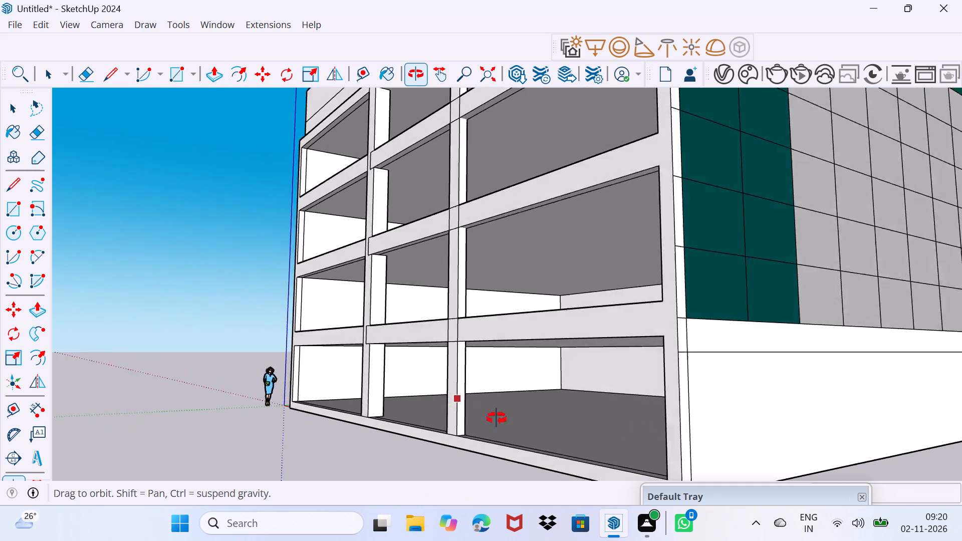
{"action": "middle_click_drag", "start_coordinate": [497, 418], "coordinate": [542, 427]}
{"action": "key", "text": "space"}
{"action": "scroll", "coordinate": [504, 419], "scroll_direction": "up", "scroll_amount": 4}
{"action": "middle_click_drag", "start_coordinate": [503, 424], "coordinate": [484, 417]}
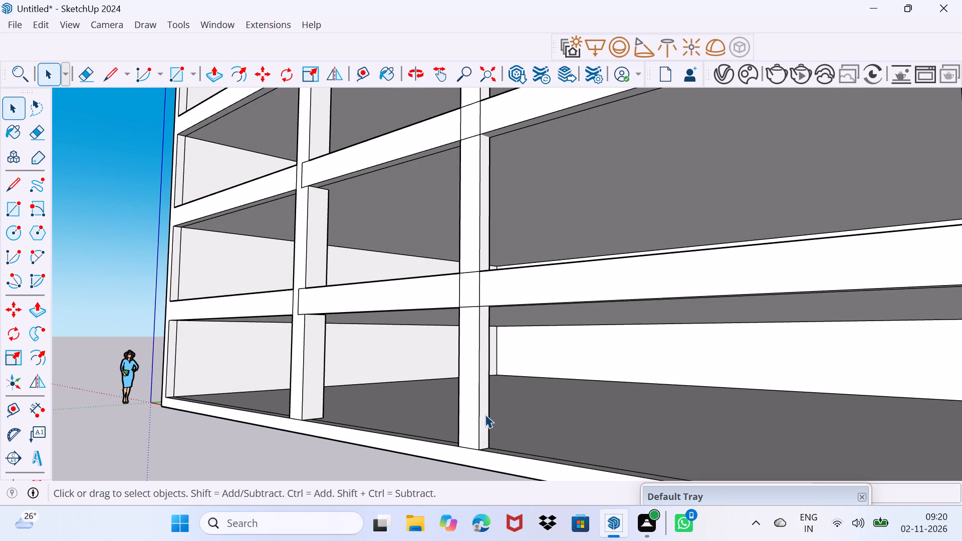
{"action": "left_click", "coordinate": [485, 414]}
{"action": "key", "text": "p"}
{"action": "left_click", "coordinate": [487, 411]}
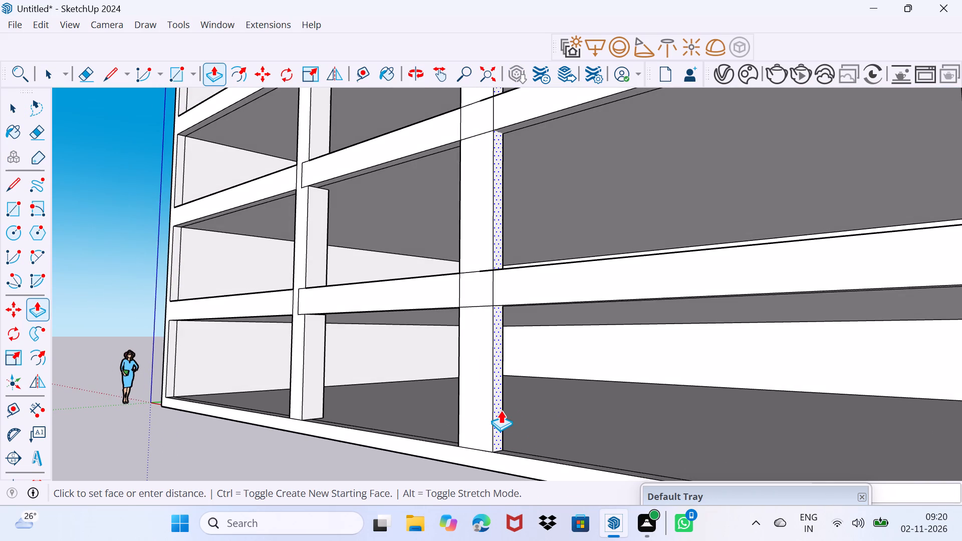
{"action": "type", "text": "1'"}
{"action": "key", "text": "Return"}
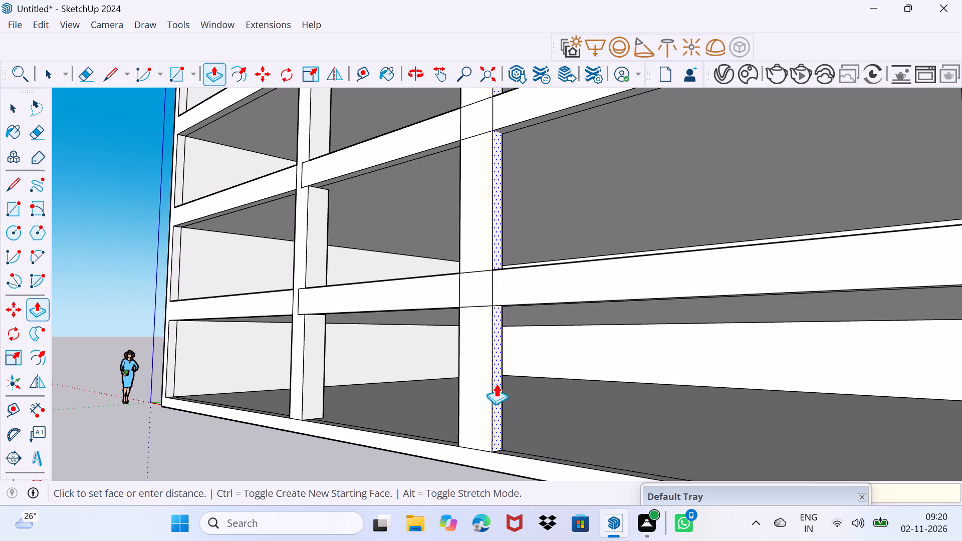
{"action": "middle_click_drag", "start_coordinate": [467, 372], "coordinate": [417, 422]}
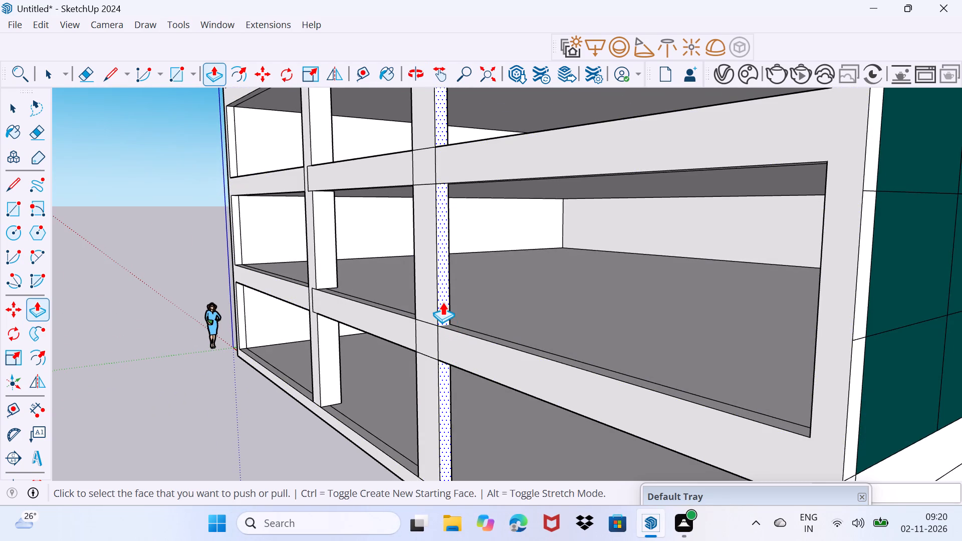
{"action": "double_click", "coordinate": [442, 302]}
Extend the second pillar's back face into the building by the same 1' in the second opening from the bottom.
{"action": "middle_click_drag", "start_coordinate": [465, 302], "coordinate": [434, 331]}
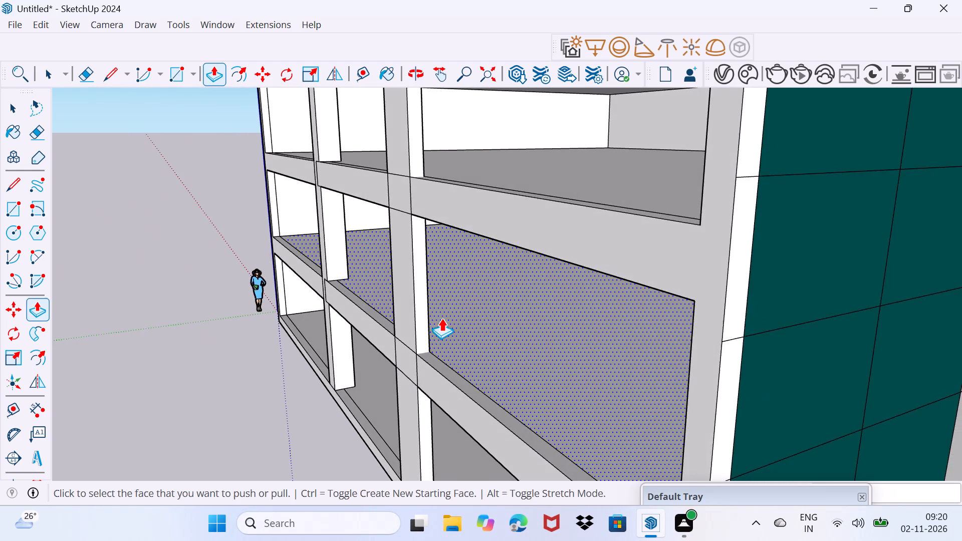
{"action": "scroll", "coordinate": [447, 311], "scroll_direction": "up", "scroll_amount": 7}
{"action": "middle_click_drag", "start_coordinate": [444, 319], "coordinate": [365, 322]}
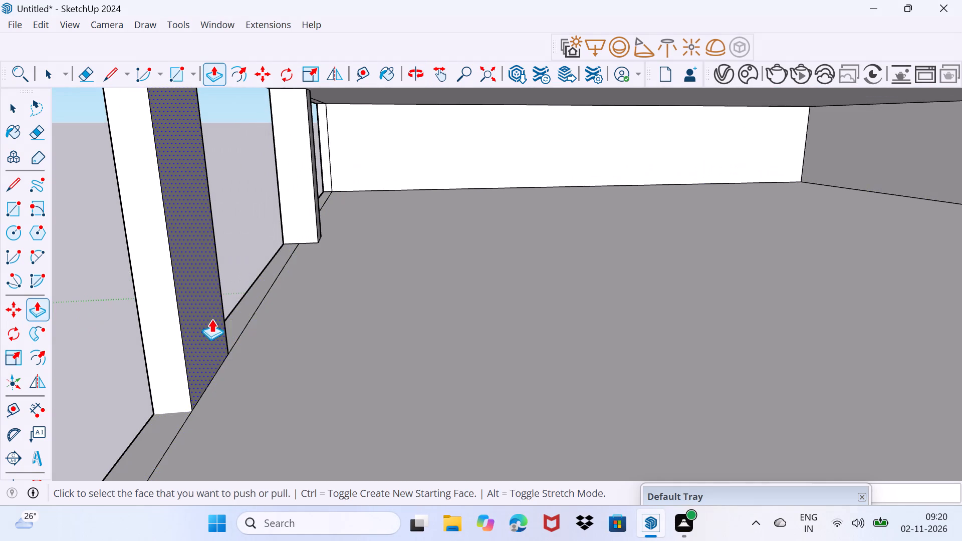
{"action": "double_click", "coordinate": [211, 319]}
{"action": "scroll", "coordinate": [215, 325], "scroll_direction": "down", "scroll_amount": 3}
{"action": "middle_click_drag", "start_coordinate": [200, 335], "coordinate": [364, 275]}
{"action": "scroll", "coordinate": [364, 275], "scroll_direction": "down", "scroll_amount": 4}
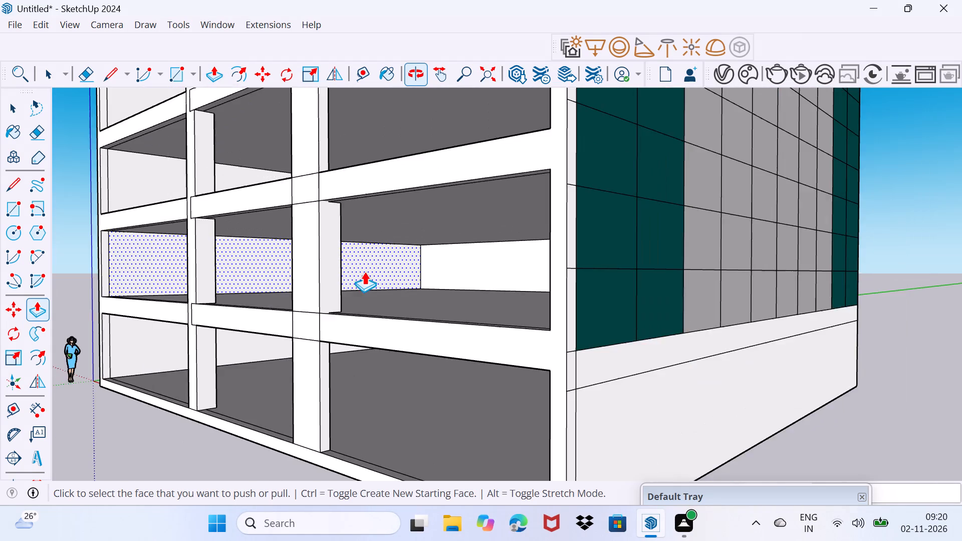
{"action": "scroll", "coordinate": [361, 273], "scroll_direction": "down", "scroll_amount": 3}
{"action": "scroll", "coordinate": [322, 334], "scroll_direction": "down", "scroll_amount": 1}
{"action": "middle_click_drag", "start_coordinate": [322, 334], "coordinate": [303, 308]}
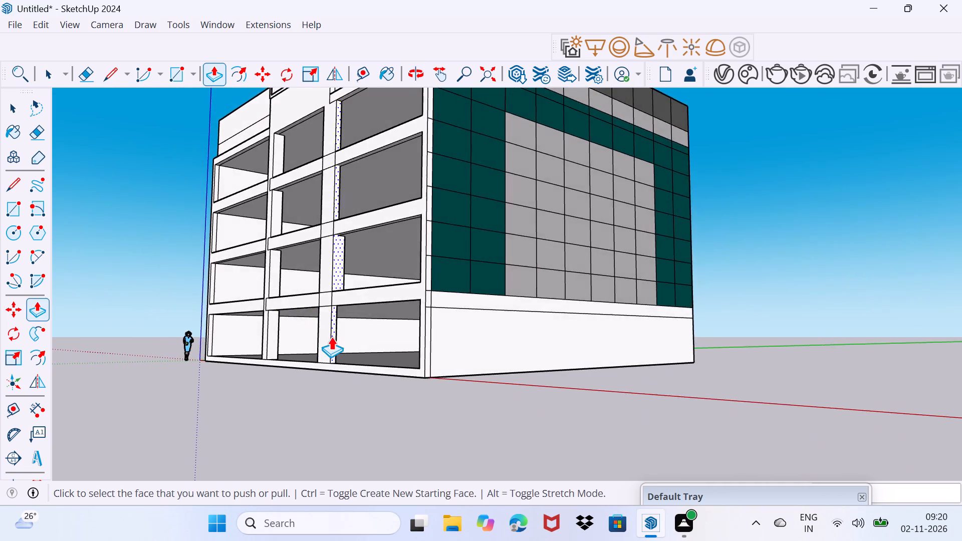
Extend the second pillar's back face into the building by the same 1' in the bottom opening.
{"action": "scroll", "coordinate": [331, 337], "scroll_direction": "up", "scroll_amount": 15}
{"action": "middle_click_drag", "start_coordinate": [355, 340], "coordinate": [306, 354]}
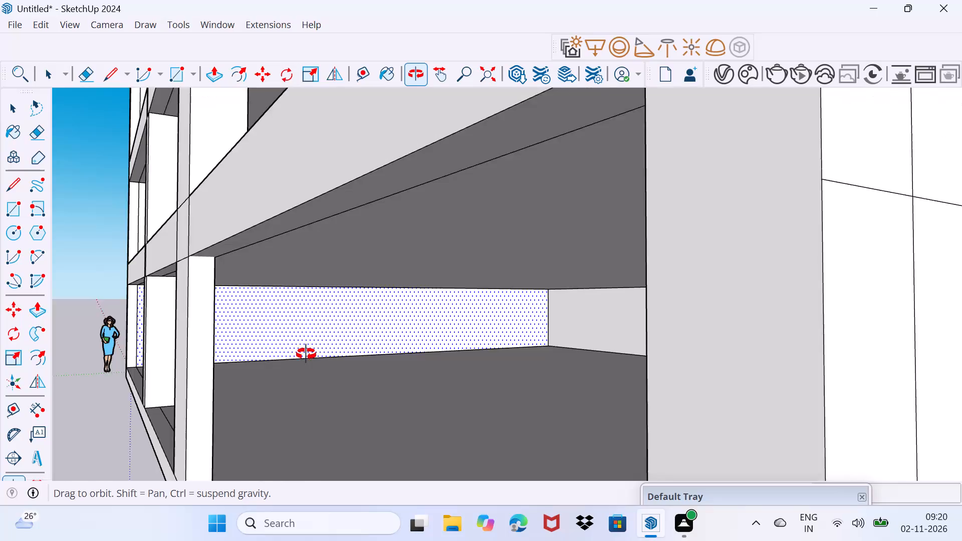
{"action": "middle_click_drag", "start_coordinate": [306, 354], "coordinate": [310, 353]}
{"action": "scroll", "coordinate": [269, 351], "scroll_direction": "up", "scroll_amount": 5}
{"action": "scroll", "coordinate": [252, 347], "scroll_direction": "down", "scroll_amount": 3}
{"action": "middle_click_drag", "start_coordinate": [234, 353], "coordinate": [178, 346]}
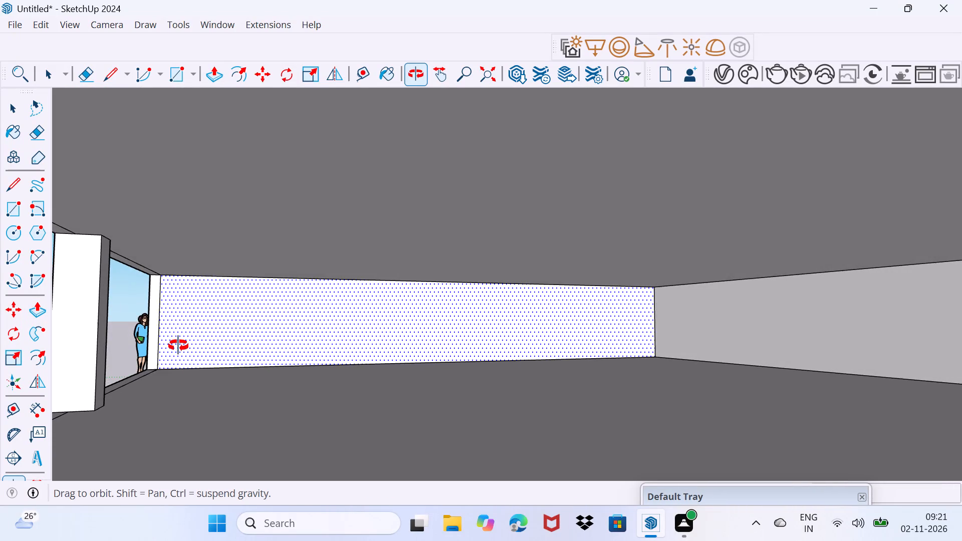
{"action": "middle_click_drag", "start_coordinate": [178, 346], "coordinate": [335, 313]}
{"action": "middle_click_drag", "start_coordinate": [403, 320], "coordinate": [329, 332]}
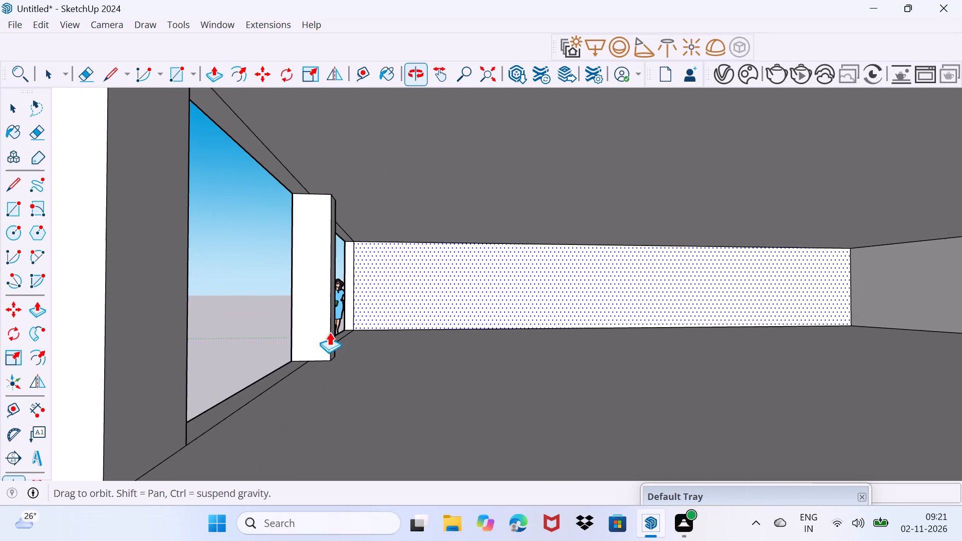
{"action": "middle_click_drag", "start_coordinate": [329, 332], "coordinate": [350, 330]}
{"action": "double_click", "coordinate": [162, 344]}
{"action": "scroll", "coordinate": [162, 343], "scroll_direction": "down", "scroll_amount": 8}
{"action": "middle_click_drag", "start_coordinate": [102, 331], "coordinate": [139, 341]}
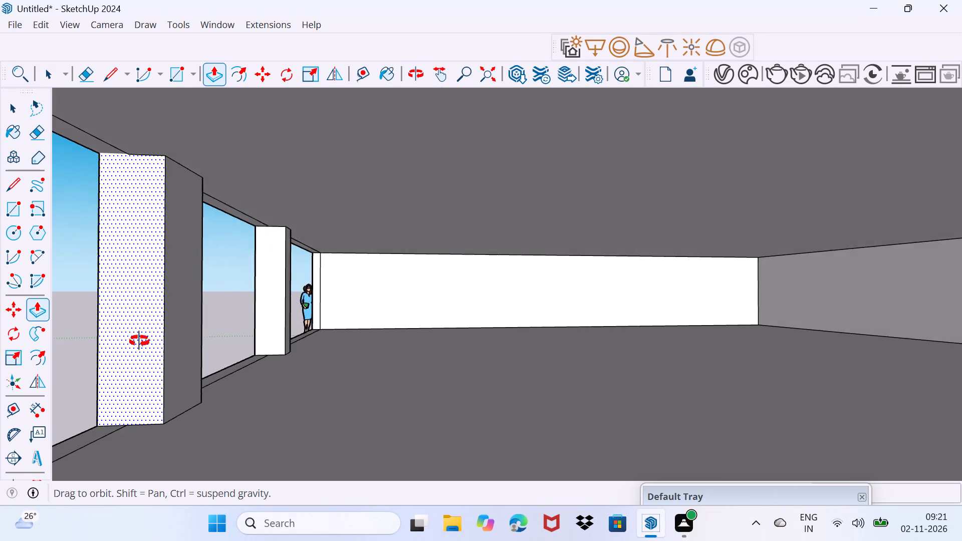
{"action": "middle_click_drag", "start_coordinate": [139, 341], "coordinate": [407, 369]}
Extend the second pillar's back face into the building by the same 1' in the third opening from the bottom.
{"action": "scroll", "coordinate": [407, 369], "scroll_direction": "down", "scroll_amount": 11}
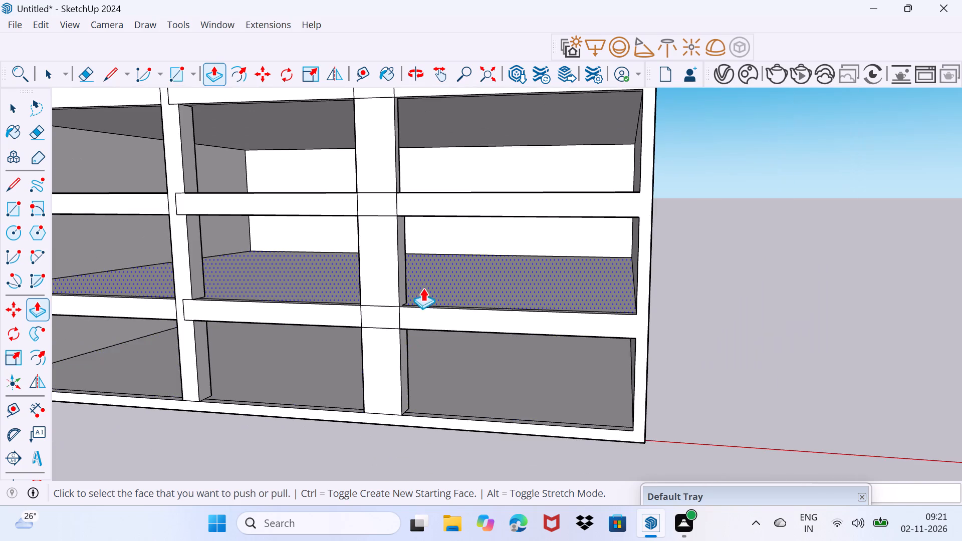
{"action": "middle_click_drag", "start_coordinate": [421, 290], "coordinate": [260, 341]}
{"action": "scroll", "coordinate": [337, 213], "scroll_direction": "up", "scroll_amount": 3}
{"action": "middle_click_drag", "start_coordinate": [345, 216], "coordinate": [246, 231]}
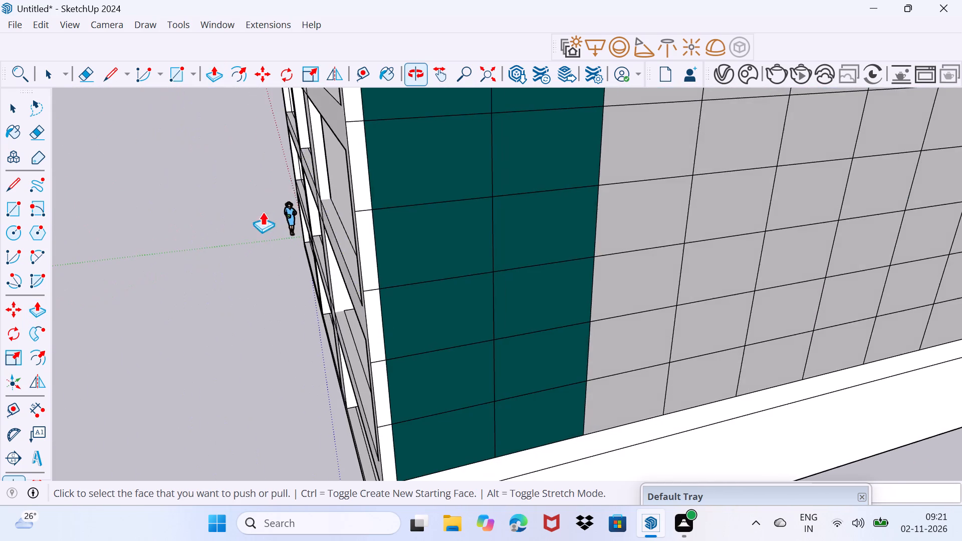
{"action": "scroll", "coordinate": [333, 175], "scroll_direction": "up", "scroll_amount": 13}
{"action": "middle_click_drag", "start_coordinate": [308, 191], "coordinate": [272, 198]}
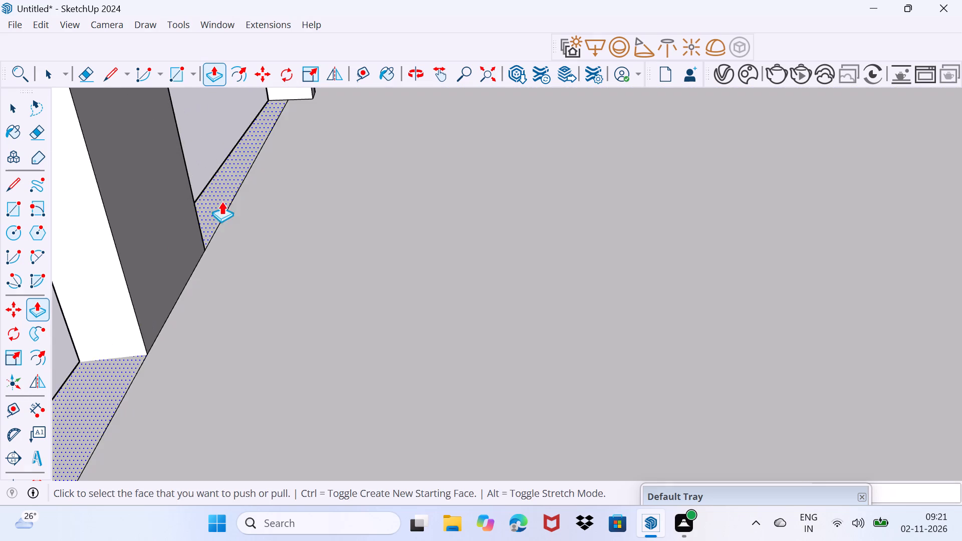
{"action": "double_click", "coordinate": [172, 204]}
{"action": "scroll", "coordinate": [161, 207], "scroll_direction": "down", "scroll_amount": 10}
{"action": "middle_click_drag", "start_coordinate": [114, 223], "coordinate": [213, 218]}
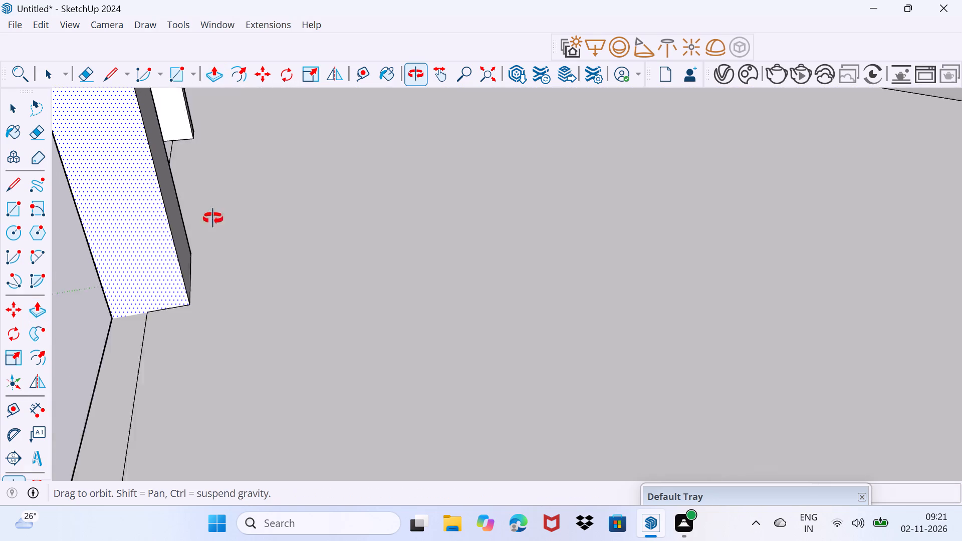
{"action": "middle_click_drag", "start_coordinate": [213, 218], "coordinate": [368, 198]}
{"action": "scroll", "coordinate": [379, 206], "scroll_direction": "down", "scroll_amount": 17}
Extend the second pillar's back face into the building by the same 1' in the top opening.
{"action": "scroll", "coordinate": [421, 150], "scroll_direction": "up", "scroll_amount": 3}
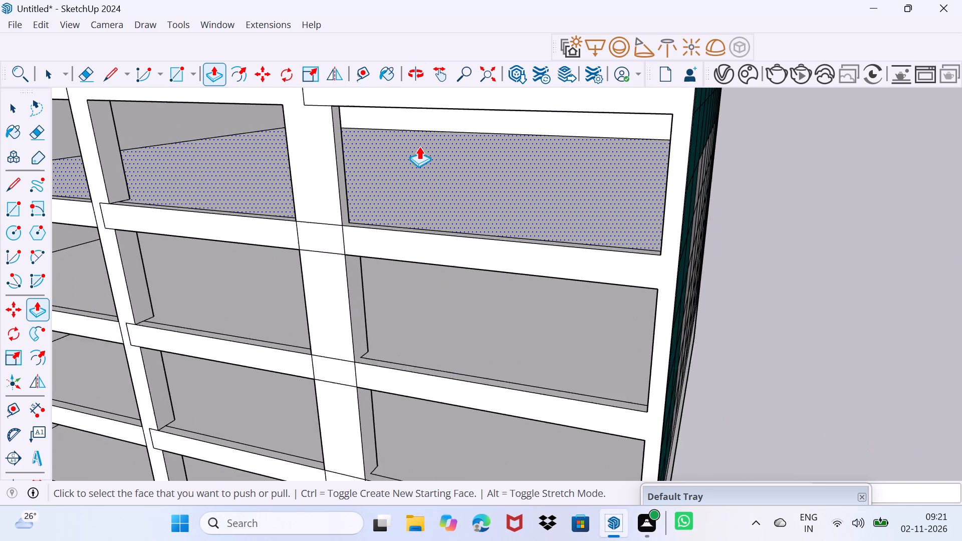
{"action": "scroll", "coordinate": [419, 146], "scroll_direction": "up", "scroll_amount": 5}
{"action": "middle_click_drag", "start_coordinate": [403, 164], "coordinate": [274, 175]}
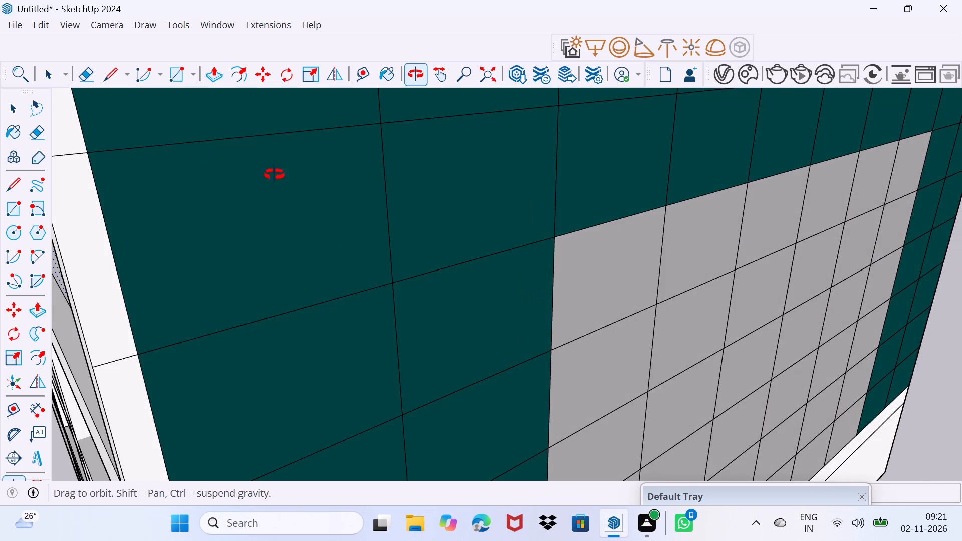
{"action": "middle_click_drag", "start_coordinate": [274, 175], "coordinate": [957, 206]}
{"action": "scroll", "coordinate": [325, 257], "scroll_direction": "up", "scroll_amount": 4}
{"action": "scroll", "coordinate": [371, 216], "scroll_direction": "up", "scroll_amount": 4}
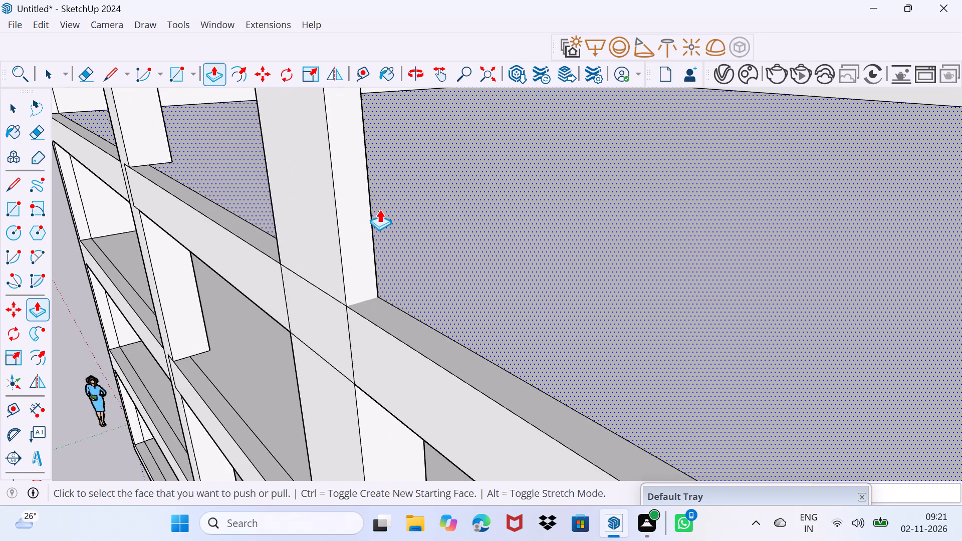
{"action": "scroll", "coordinate": [379, 209], "scroll_direction": "up", "scroll_amount": 4}
{"action": "middle_click_drag", "start_coordinate": [365, 223], "coordinate": [285, 228]}
{"action": "left_click", "coordinate": [91, 243]}
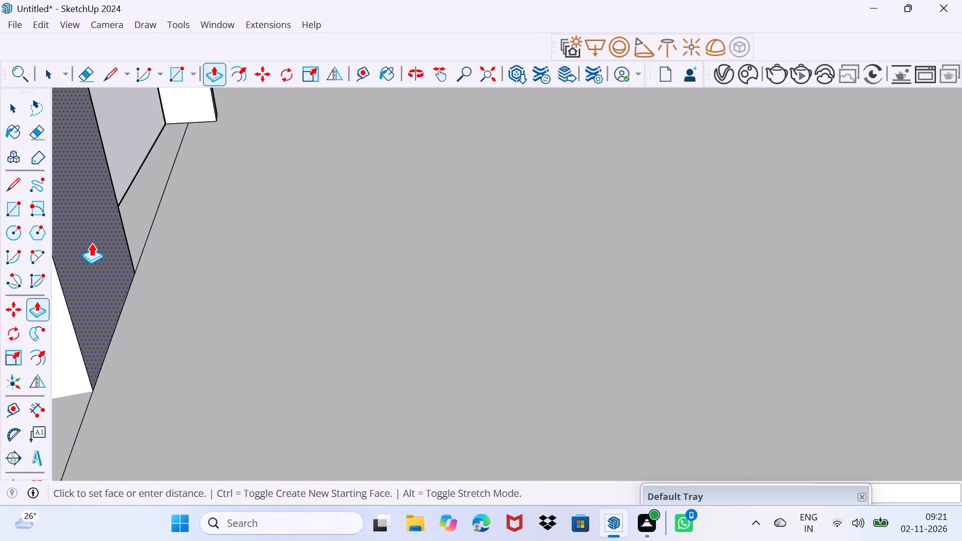
{"action": "left_click", "coordinate": [91, 243]}
{"action": "key", "text": "space"}
Erase the leftover band-end edges overlapping the first pillar on the floor band just below the top opening.
{"action": "scroll", "coordinate": [129, 248], "scroll_direction": "down", "scroll_amount": 15}
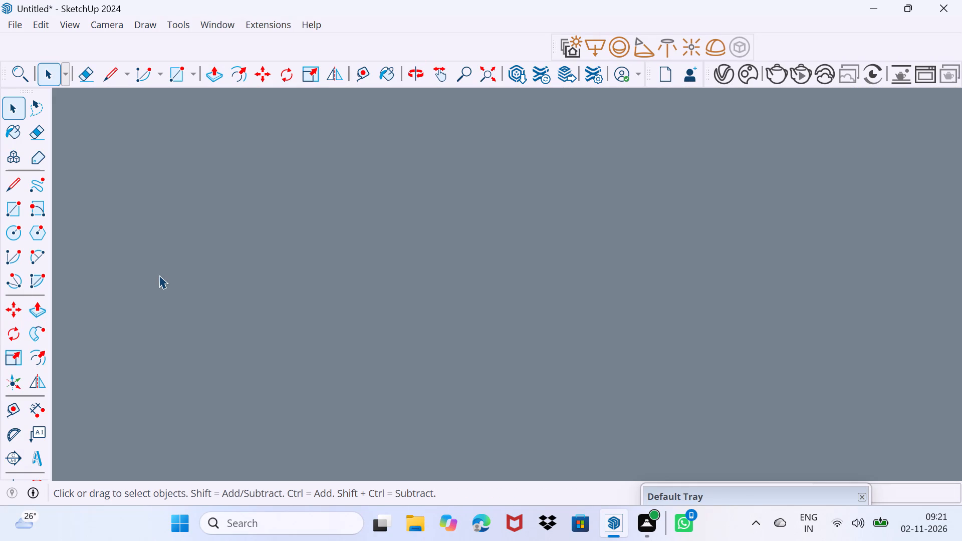
{"action": "scroll", "coordinate": [159, 275], "scroll_direction": "down", "scroll_amount": 8}
{"action": "left_click", "coordinate": [485, 82]}
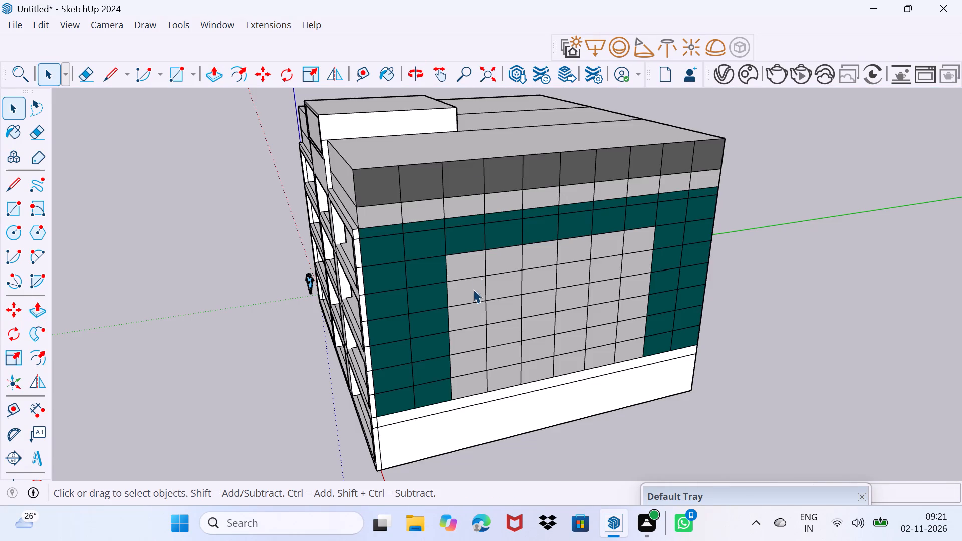
{"action": "middle_click_drag", "start_coordinate": [395, 282], "coordinate": [707, 168]}
{"action": "scroll", "coordinate": [394, 299], "scroll_direction": "up", "scroll_amount": 2}
{"action": "middle_click_drag", "start_coordinate": [423, 268], "coordinate": [438, 294]}
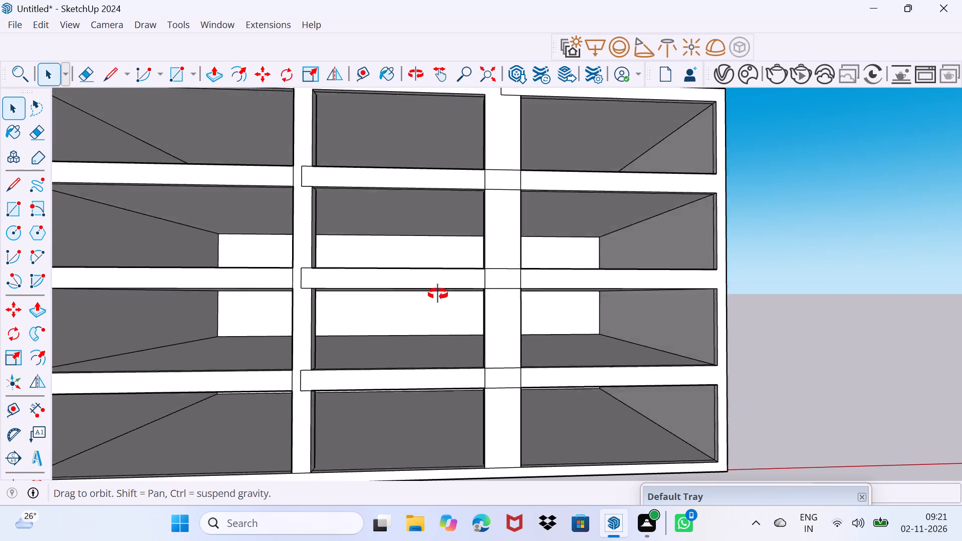
{"action": "middle_click_drag", "start_coordinate": [438, 294], "coordinate": [460, 303]}
{"action": "scroll", "coordinate": [460, 216], "scroll_direction": "up", "scroll_amount": 3}
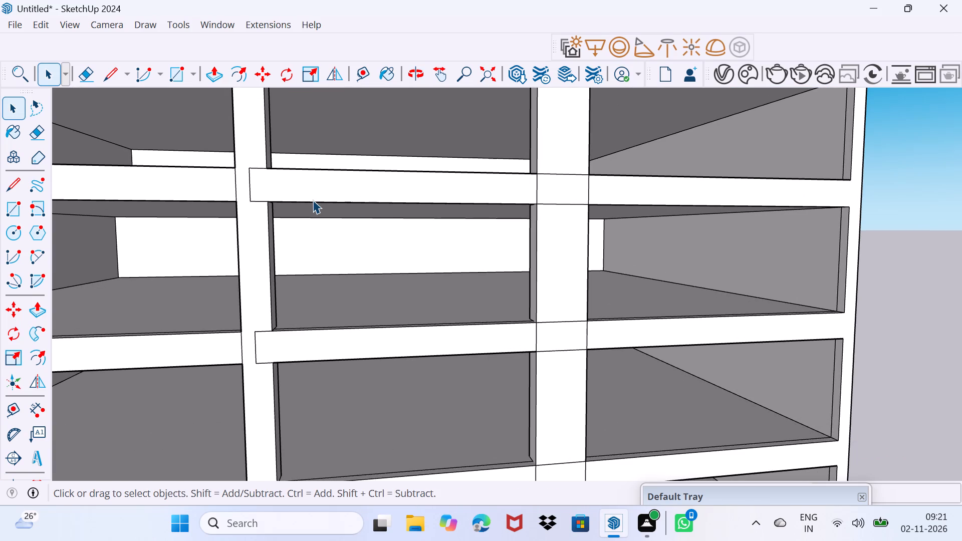
{"action": "key", "text": "e"}
{"action": "left_click", "coordinate": [257, 171]}
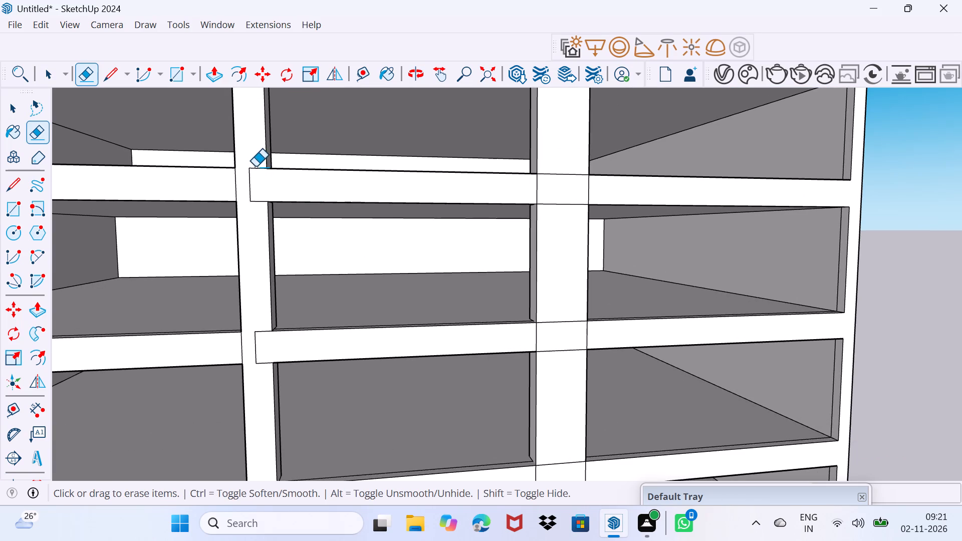
{"action": "left_click", "coordinate": [256, 167]}
{"action": "left_click", "coordinate": [250, 180]}
{"action": "left_click", "coordinate": [260, 199]}
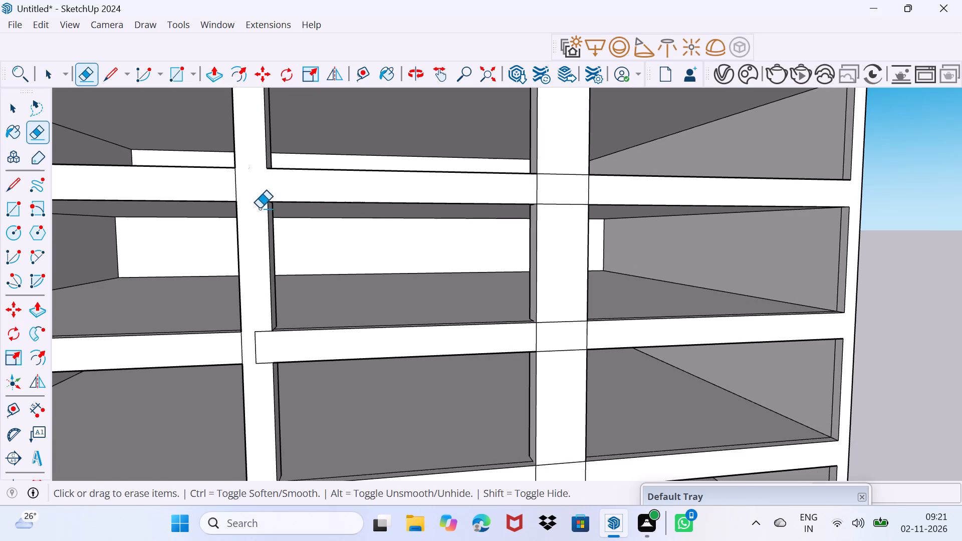
Erase the leftover band-end edges overlapping the first pillar on the middle floor band.
{"action": "middle_click_drag", "start_coordinate": [259, 225], "coordinate": [582, 210]}
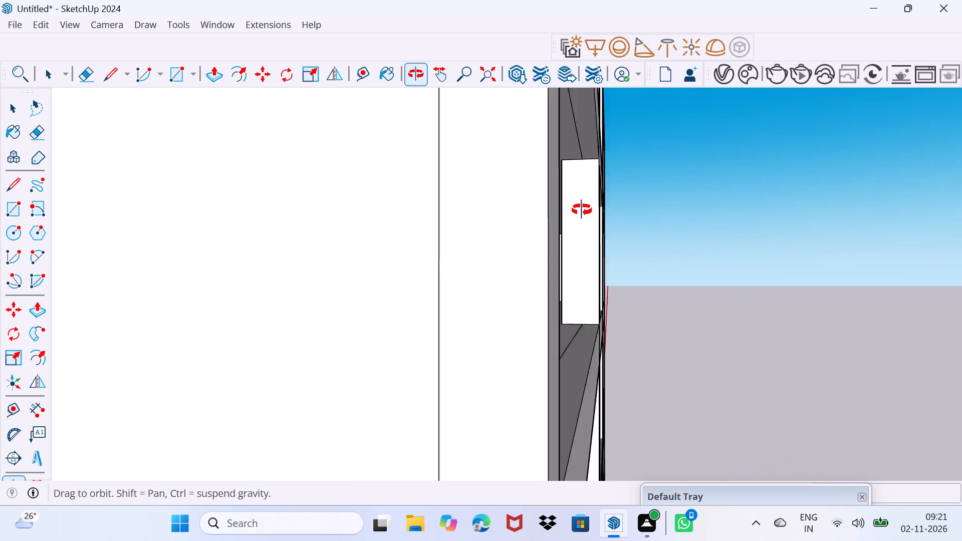
{"action": "middle_click_drag", "start_coordinate": [582, 210], "coordinate": [488, 245]}
{"action": "scroll", "coordinate": [463, 358], "scroll_direction": "up", "scroll_amount": 1}
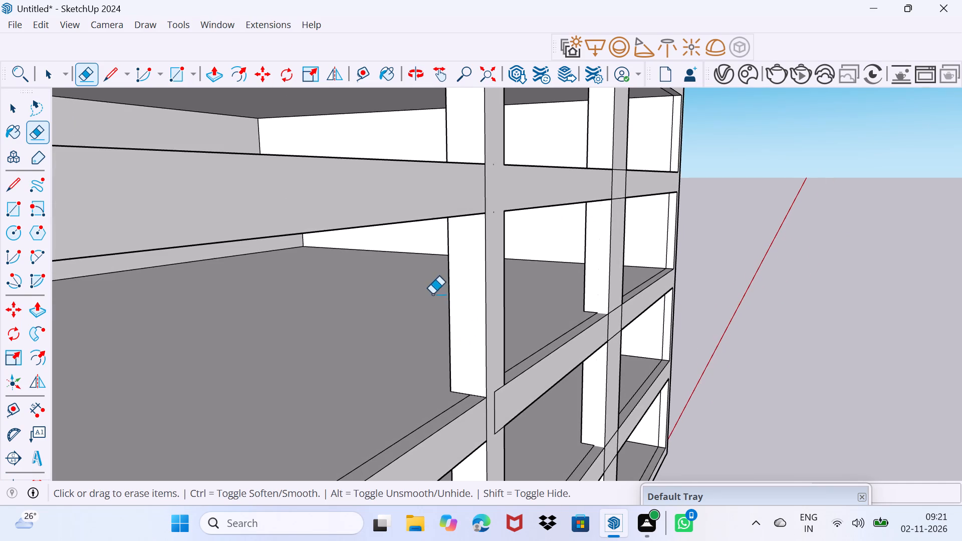
{"action": "middle_click_drag", "start_coordinate": [432, 279], "coordinate": [402, 252]}
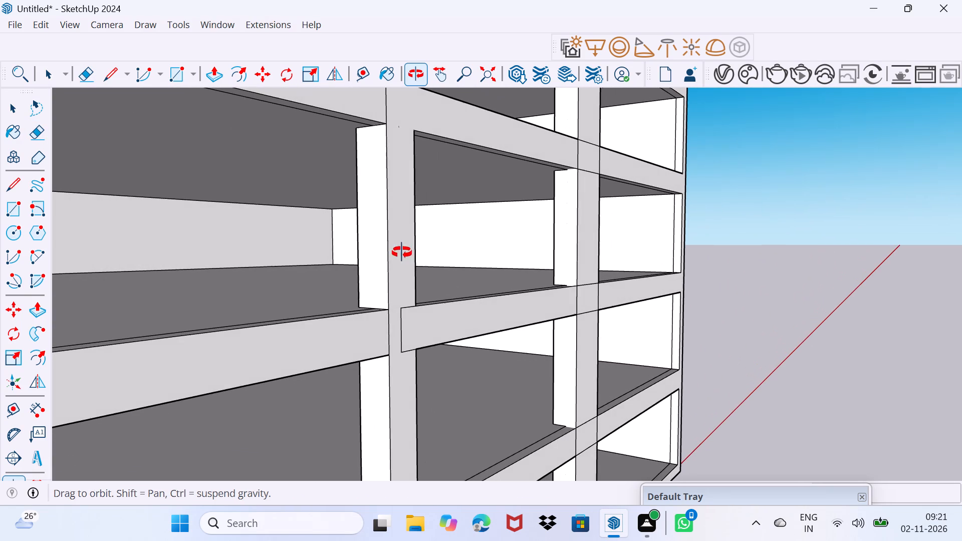
{"action": "middle_click_drag", "start_coordinate": [402, 252], "coordinate": [403, 252]}
{"action": "left_click_drag", "start_coordinate": [399, 329], "coordinate": [405, 326]}
{"action": "left_click", "coordinate": [406, 308]}
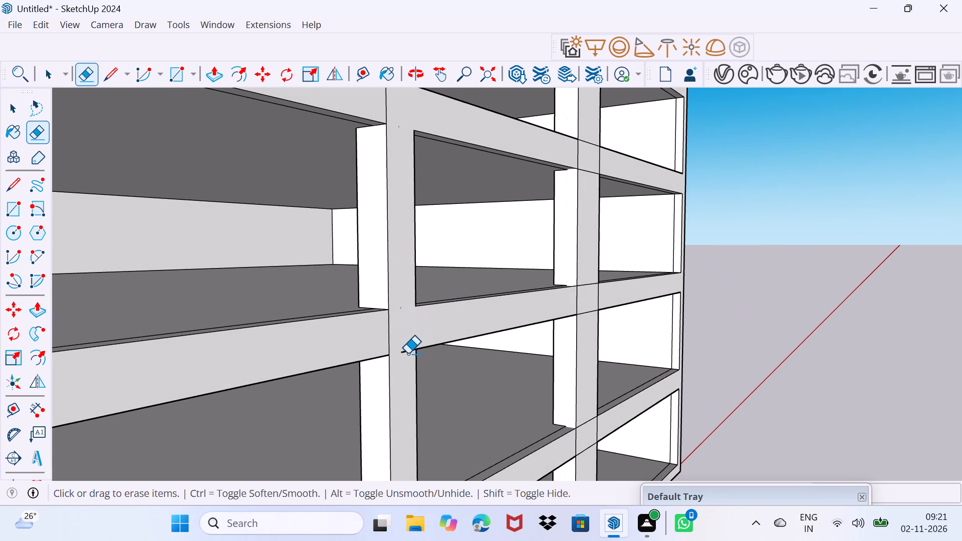
{"action": "left_click", "coordinate": [408, 349]}
{"action": "left_click", "coordinate": [408, 351]}
Erase the two horizontal edges crossing the second pillar on the middle floor band.
{"action": "middle_click_drag", "start_coordinate": [590, 324], "coordinate": [474, 307]}
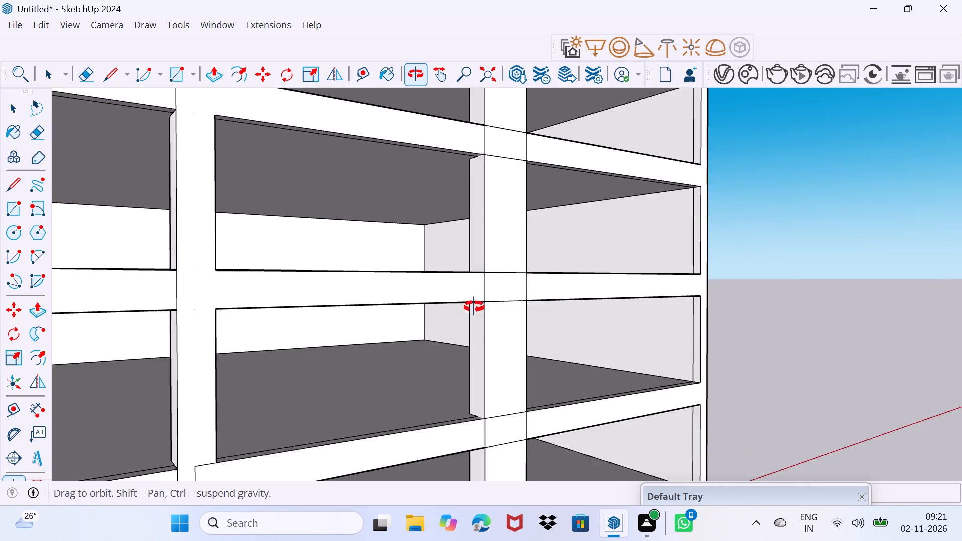
{"action": "middle_click_drag", "start_coordinate": [474, 307], "coordinate": [465, 309]}
{"action": "left_click_drag", "start_coordinate": [473, 268], "coordinate": [475, 276]}
{"action": "left_click", "coordinate": [476, 301]}
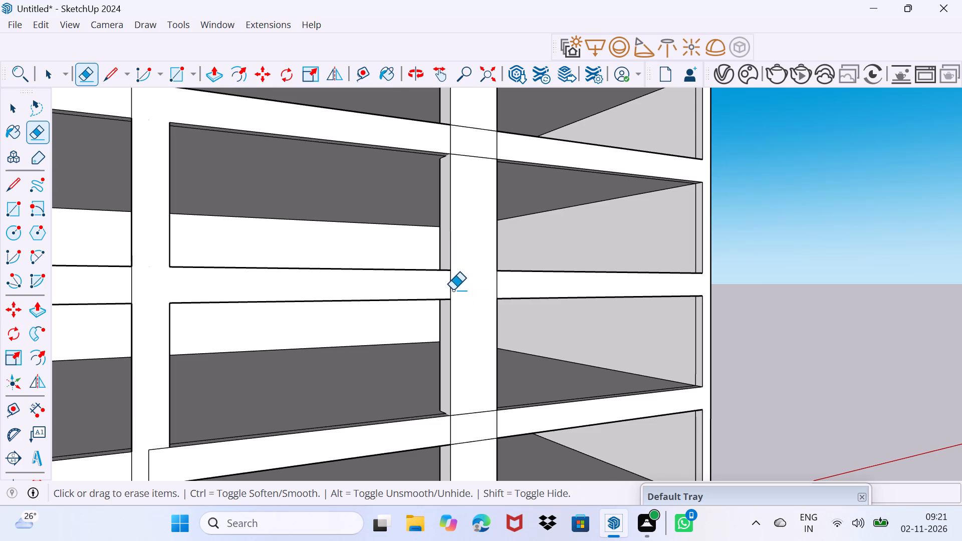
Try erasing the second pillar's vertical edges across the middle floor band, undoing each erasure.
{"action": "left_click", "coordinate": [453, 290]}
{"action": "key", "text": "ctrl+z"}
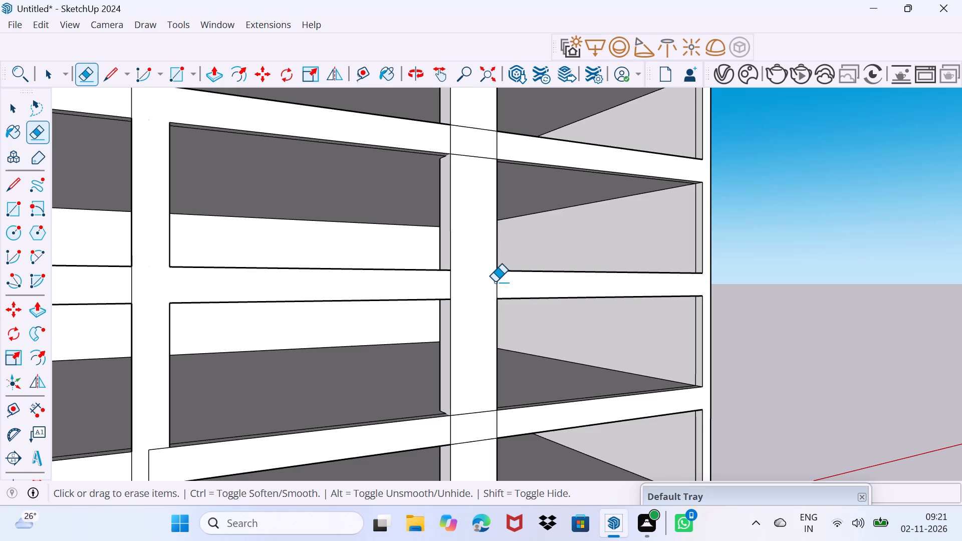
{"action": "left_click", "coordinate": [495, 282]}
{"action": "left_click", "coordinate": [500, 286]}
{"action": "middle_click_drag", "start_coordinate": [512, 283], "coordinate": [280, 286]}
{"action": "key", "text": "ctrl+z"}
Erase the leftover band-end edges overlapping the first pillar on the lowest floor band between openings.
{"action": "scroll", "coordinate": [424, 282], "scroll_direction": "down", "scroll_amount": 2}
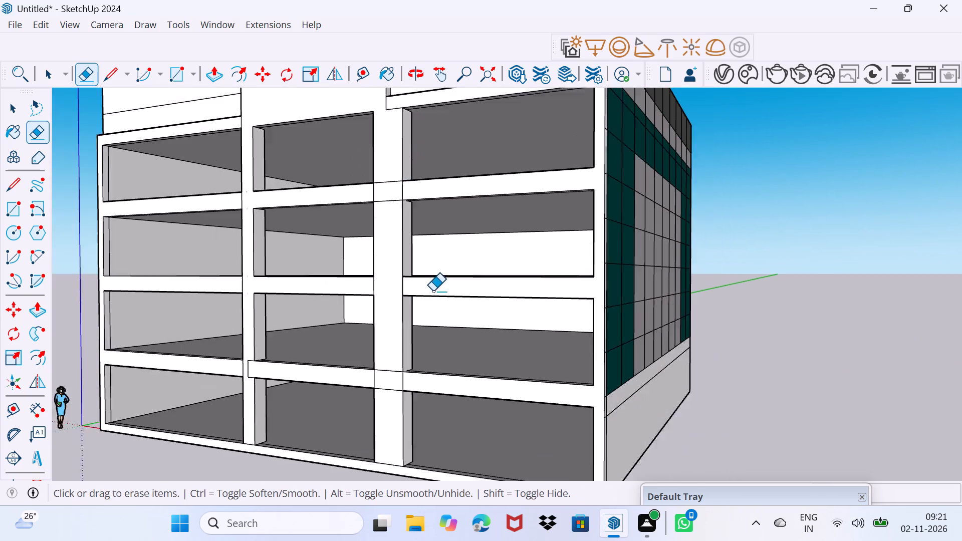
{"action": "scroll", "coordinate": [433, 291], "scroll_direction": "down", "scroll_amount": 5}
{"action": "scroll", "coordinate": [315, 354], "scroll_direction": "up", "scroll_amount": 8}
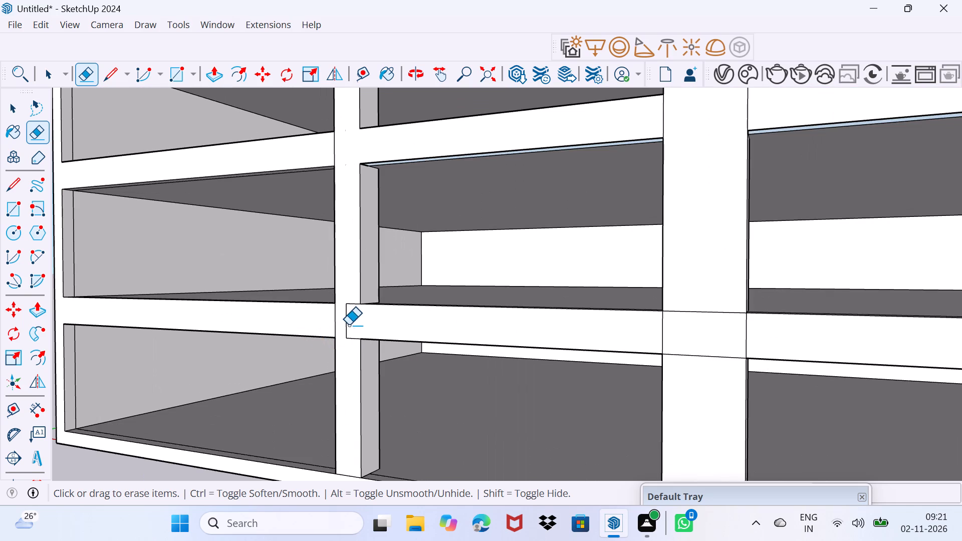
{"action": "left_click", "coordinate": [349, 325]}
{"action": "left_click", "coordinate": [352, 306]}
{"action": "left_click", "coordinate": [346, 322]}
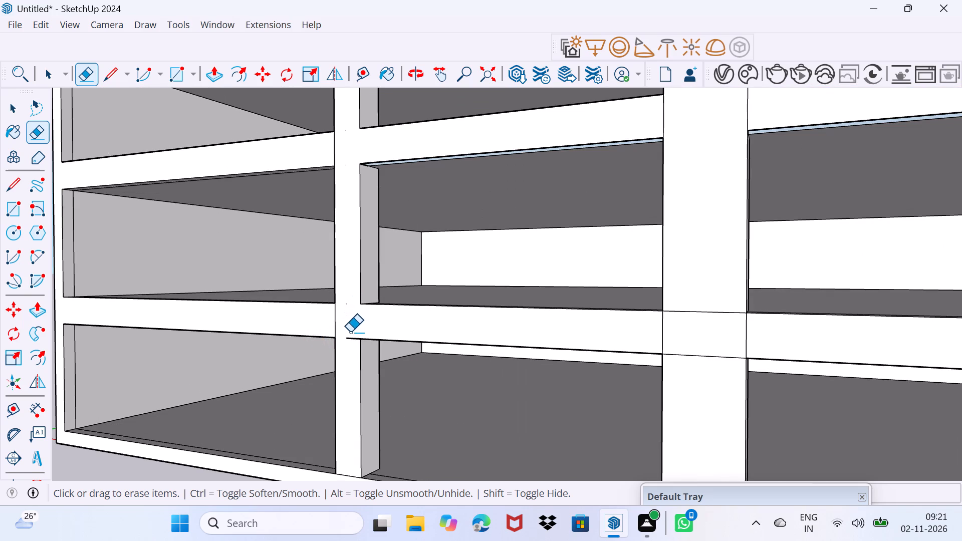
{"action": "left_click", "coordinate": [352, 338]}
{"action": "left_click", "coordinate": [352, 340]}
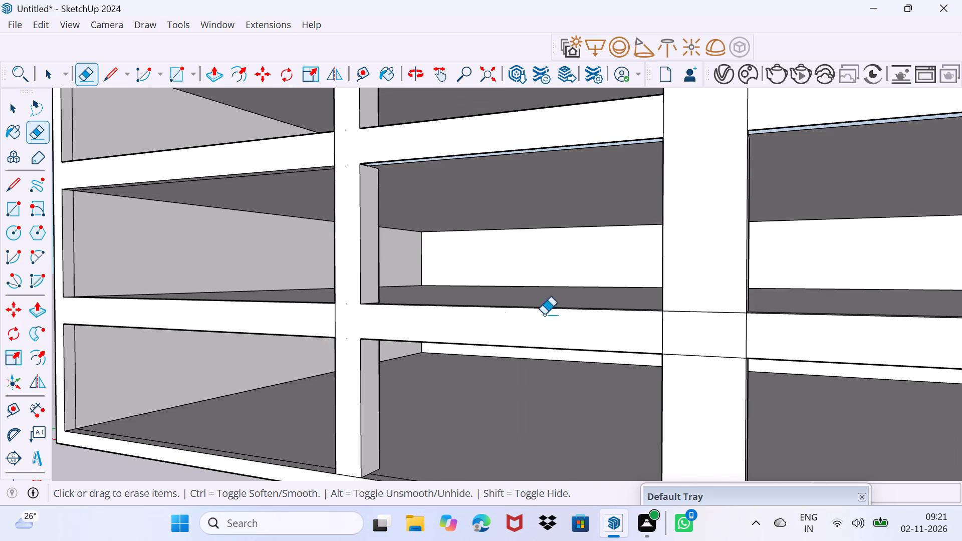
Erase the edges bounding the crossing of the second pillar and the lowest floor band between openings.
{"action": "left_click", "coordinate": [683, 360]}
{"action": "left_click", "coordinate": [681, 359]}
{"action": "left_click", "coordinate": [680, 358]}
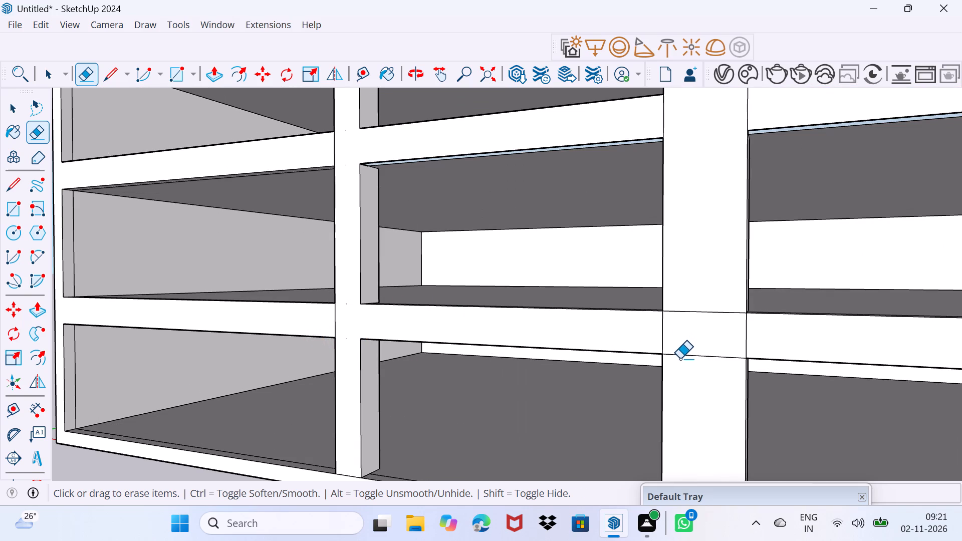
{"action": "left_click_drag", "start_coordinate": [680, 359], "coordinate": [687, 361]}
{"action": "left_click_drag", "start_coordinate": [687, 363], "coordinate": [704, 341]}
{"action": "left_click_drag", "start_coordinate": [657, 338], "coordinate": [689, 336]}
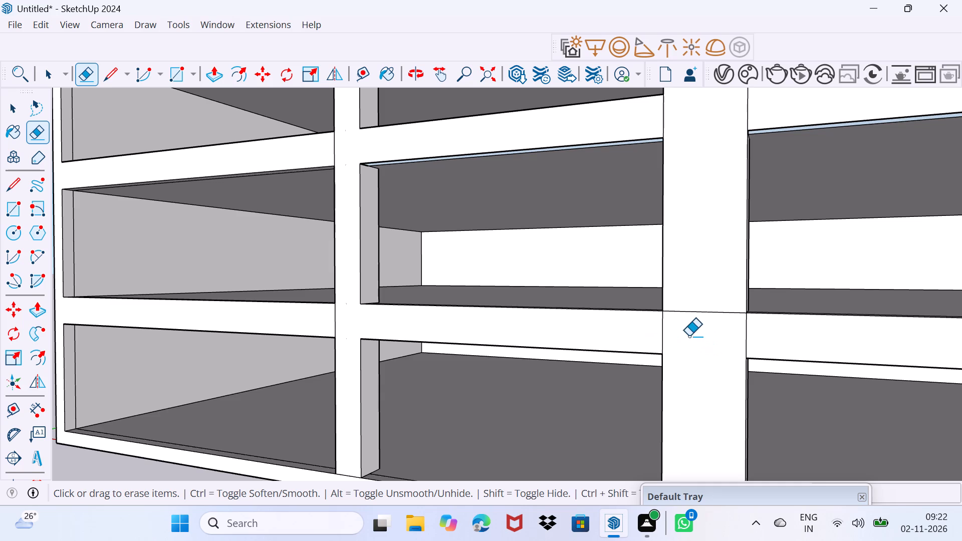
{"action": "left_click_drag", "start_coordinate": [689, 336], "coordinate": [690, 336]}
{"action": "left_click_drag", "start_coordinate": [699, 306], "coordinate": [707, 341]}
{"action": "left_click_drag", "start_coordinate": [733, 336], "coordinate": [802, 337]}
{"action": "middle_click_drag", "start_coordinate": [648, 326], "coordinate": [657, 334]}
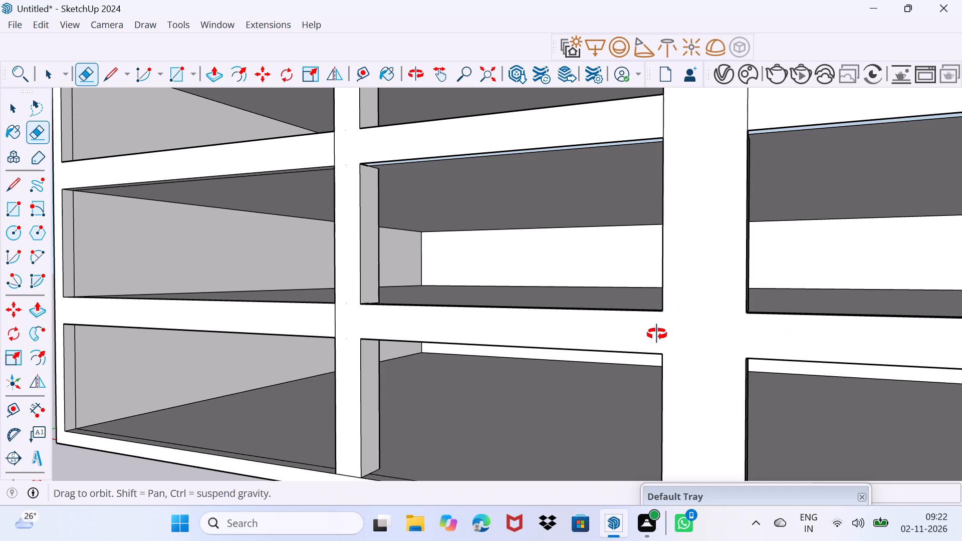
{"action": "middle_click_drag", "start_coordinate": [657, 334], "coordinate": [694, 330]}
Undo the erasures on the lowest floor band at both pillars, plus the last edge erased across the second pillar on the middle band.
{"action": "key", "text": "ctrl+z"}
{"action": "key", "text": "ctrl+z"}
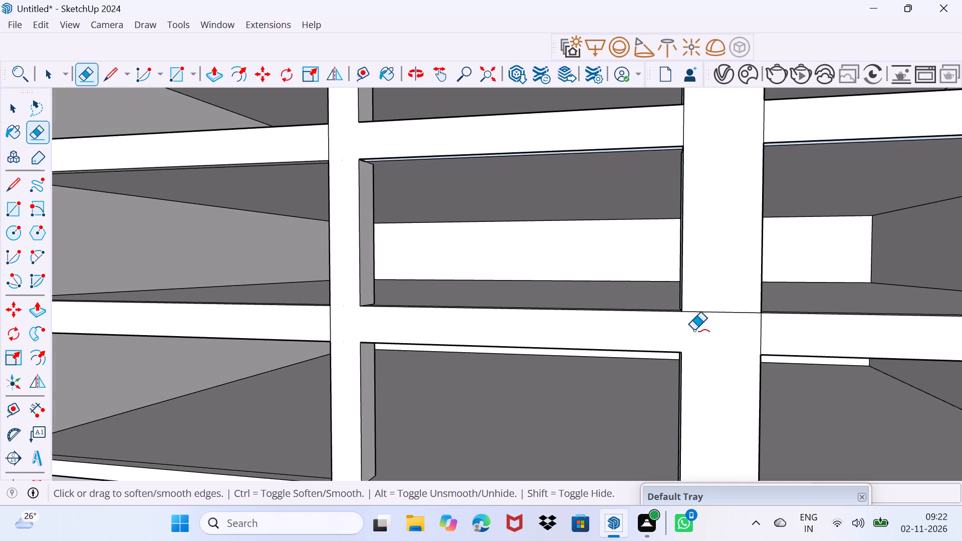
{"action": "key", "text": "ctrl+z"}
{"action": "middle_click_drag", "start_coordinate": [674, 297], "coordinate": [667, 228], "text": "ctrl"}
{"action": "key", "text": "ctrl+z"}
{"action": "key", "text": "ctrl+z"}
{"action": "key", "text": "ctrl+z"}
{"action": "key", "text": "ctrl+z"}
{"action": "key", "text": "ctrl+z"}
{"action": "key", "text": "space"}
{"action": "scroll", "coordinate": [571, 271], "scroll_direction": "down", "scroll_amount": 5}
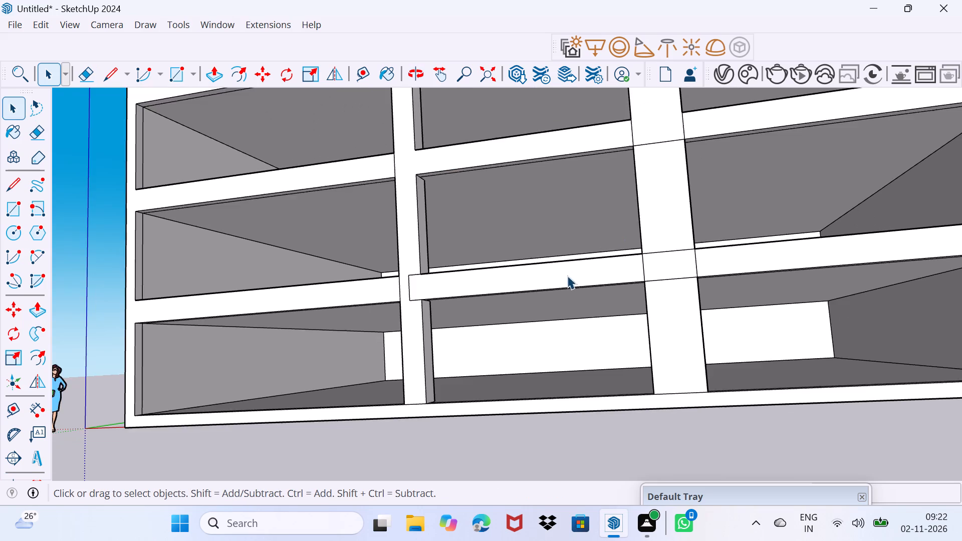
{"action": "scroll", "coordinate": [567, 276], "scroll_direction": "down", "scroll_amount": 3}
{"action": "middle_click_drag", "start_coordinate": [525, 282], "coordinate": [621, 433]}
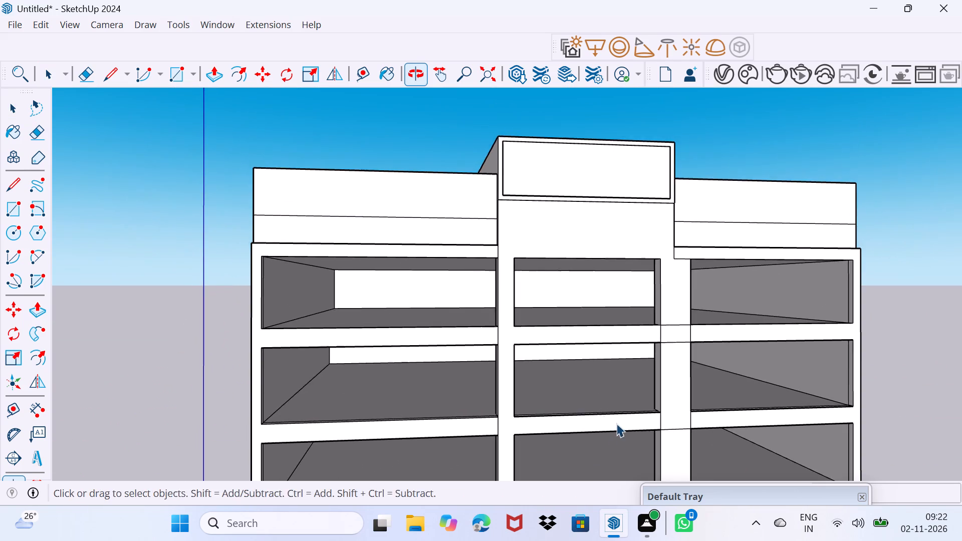
Draw a small rectangle on the first pillar's inner side face, inside the central opening just above the lowest floor band.
{"action": "middle_click_drag", "start_coordinate": [596, 410], "coordinate": [498, 312]}
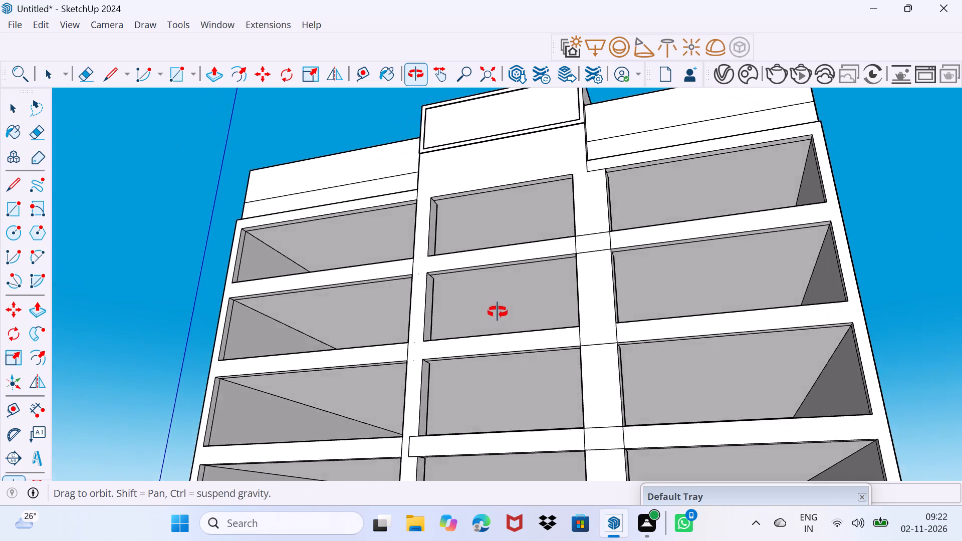
{"action": "middle_click_drag", "start_coordinate": [498, 312], "coordinate": [515, 205]}
{"action": "scroll", "coordinate": [508, 292], "scroll_direction": "down", "scroll_amount": 1}
{"action": "middle_click_drag", "start_coordinate": [513, 306], "coordinate": [587, 397]}
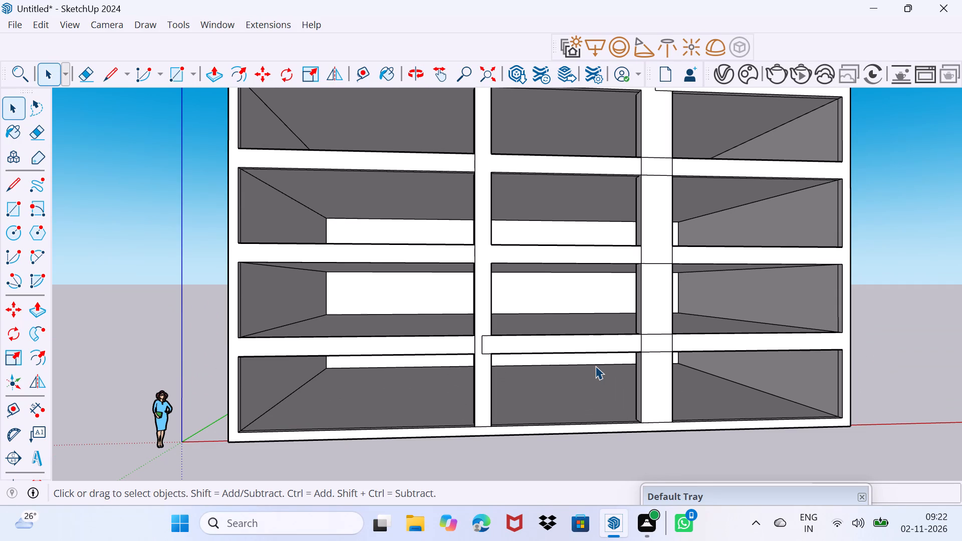
{"action": "scroll", "coordinate": [520, 316], "scroll_direction": "up", "scroll_amount": 1}
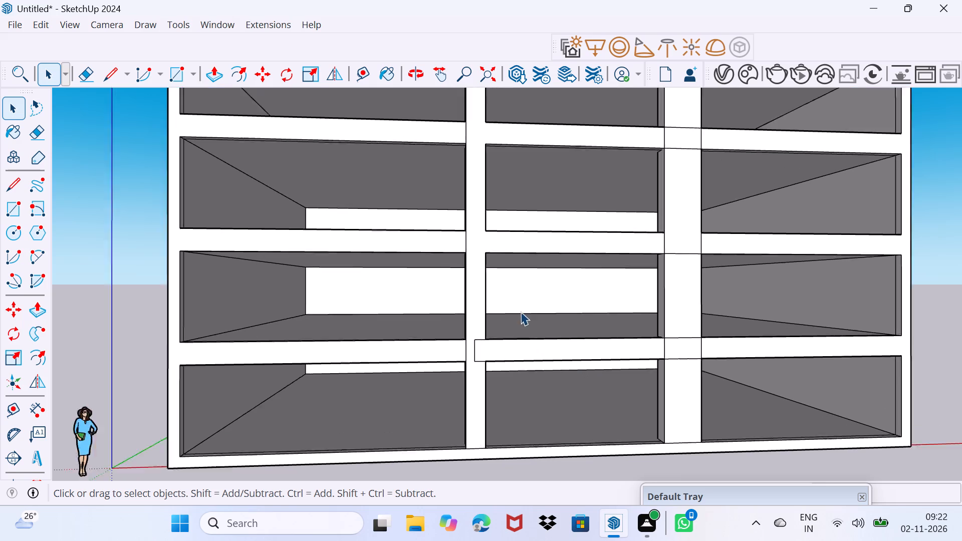
{"action": "scroll", "coordinate": [521, 312], "scroll_direction": "up", "scroll_amount": 1}
{"action": "middle_click_drag", "start_coordinate": [498, 317], "coordinate": [361, 308]}
{"action": "scroll", "coordinate": [329, 310], "scroll_direction": "up", "scroll_amount": 3}
{"action": "middle_click_drag", "start_coordinate": [342, 309], "coordinate": [326, 309]}
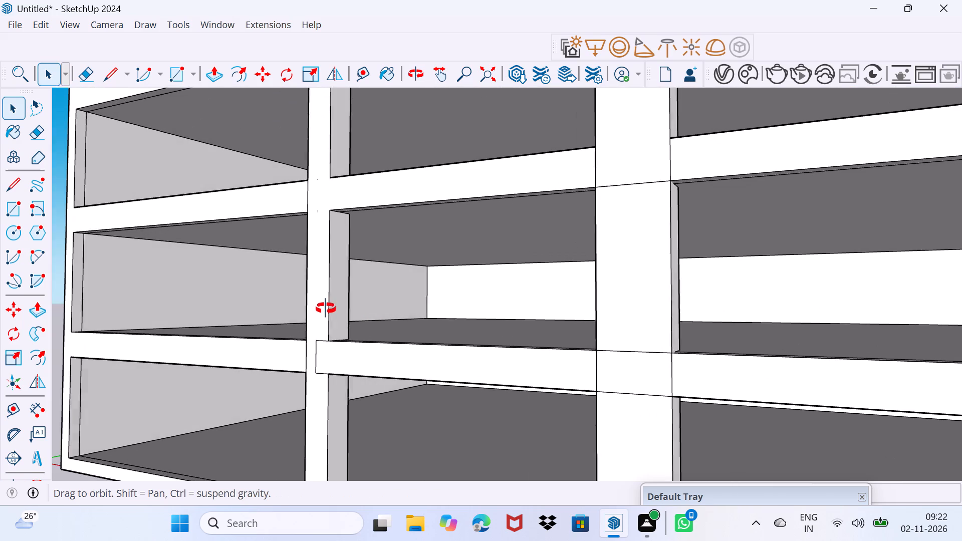
{"action": "middle_click_drag", "start_coordinate": [326, 309], "coordinate": [324, 309]}
{"action": "key", "text": "r"}
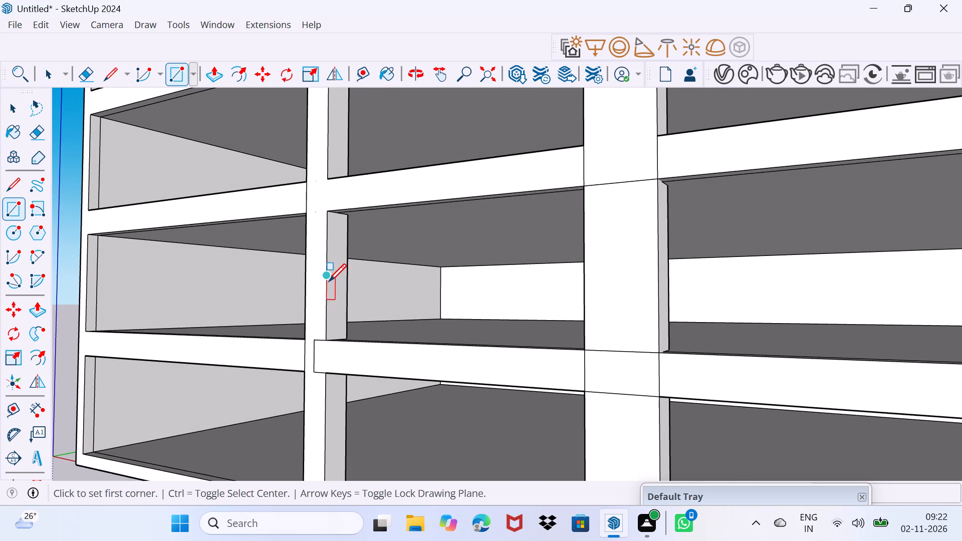
{"action": "left_click", "coordinate": [329, 281]}
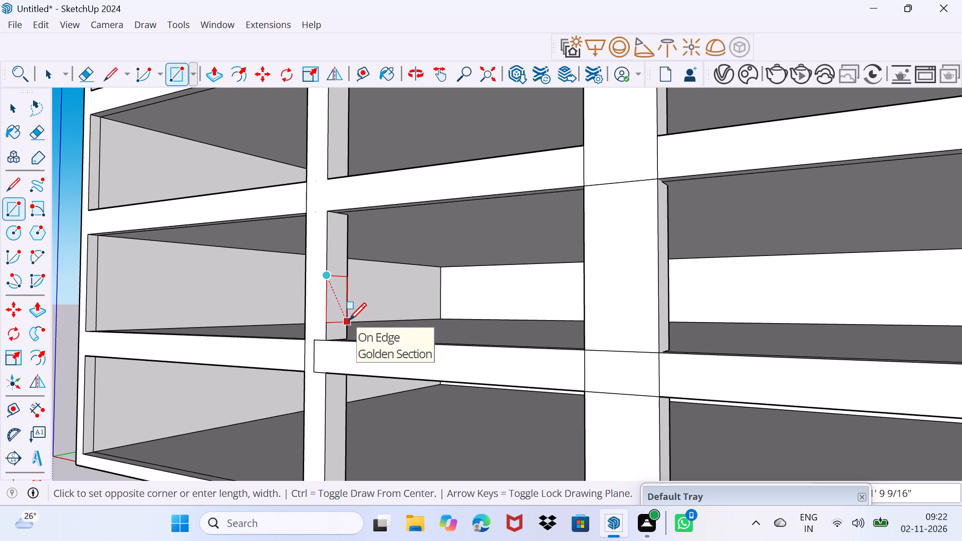
{"action": "left_click", "coordinate": [349, 320]}
Extrude the rectangle across the central opening to the second pillar as a horizontal beam.
{"action": "key", "text": "space"}
{"action": "left_click", "coordinate": [330, 302]}
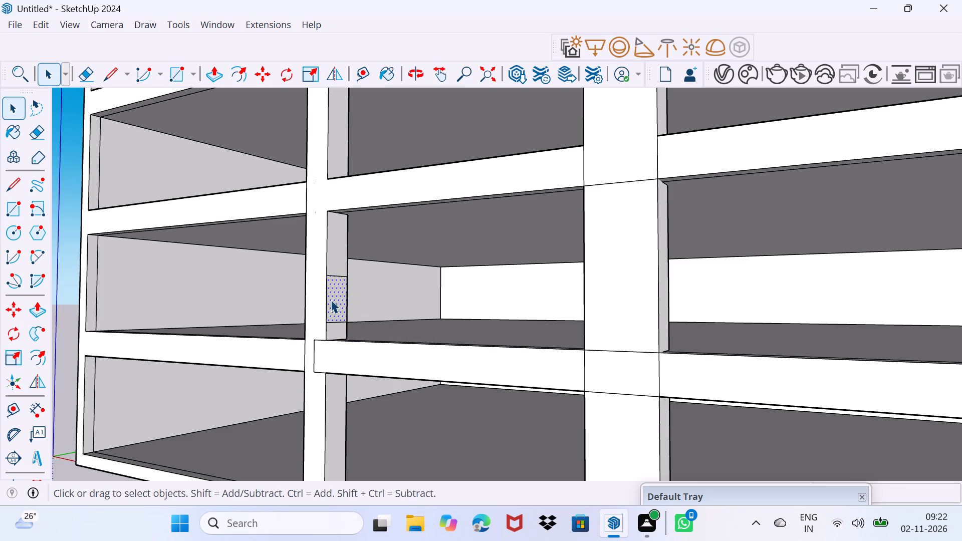
{"action": "key", "text": "p"}
{"action": "left_click", "coordinate": [331, 300]}
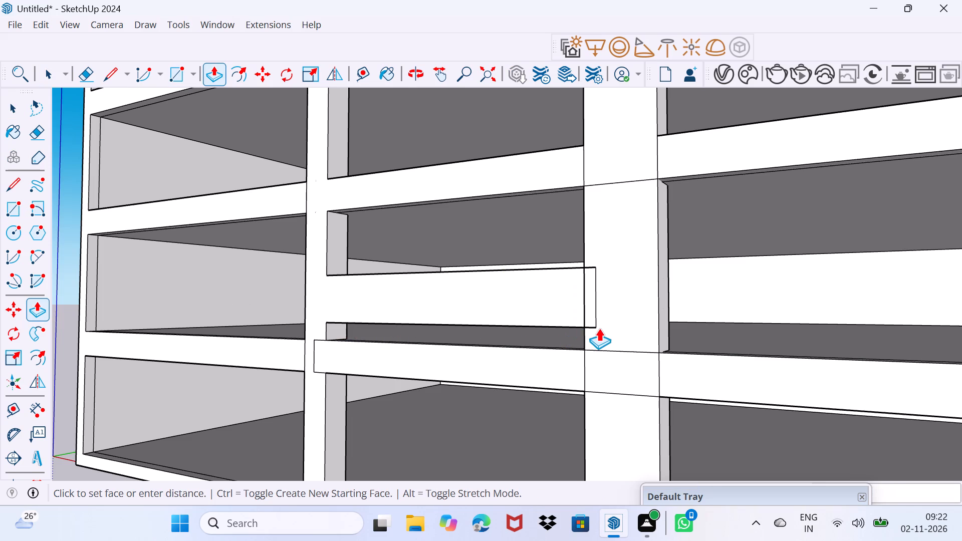
{"action": "left_click", "coordinate": [586, 329]}
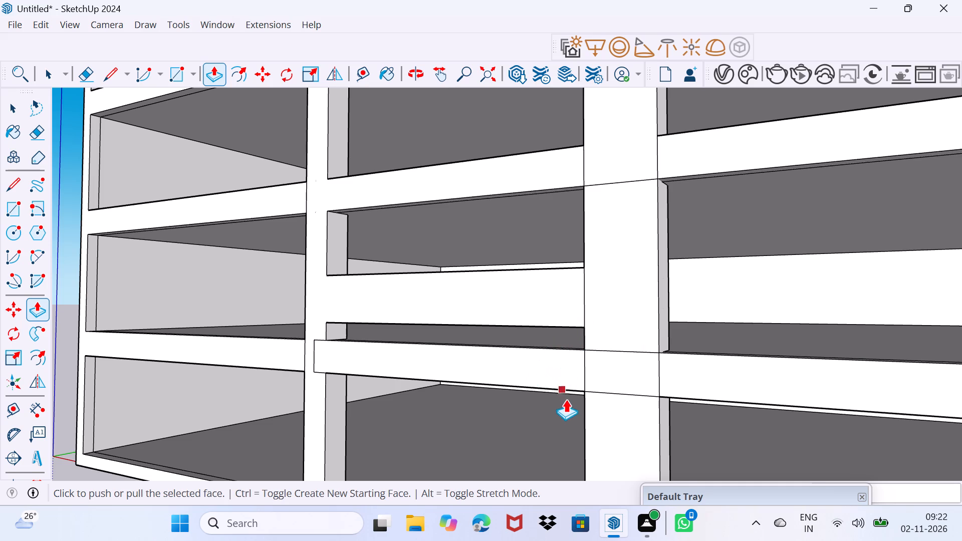
{"action": "middle_click_drag", "start_coordinate": [593, 398], "coordinate": [553, 349]}
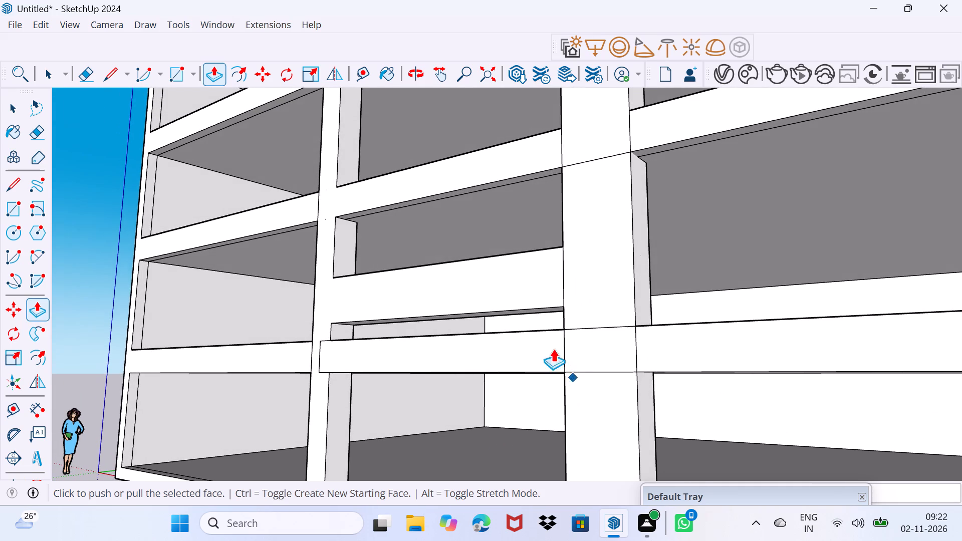
{"action": "middle_click_drag", "start_coordinate": [553, 349], "coordinate": [564, 370]}
{"action": "key", "text": "Escape"}
{"action": "key", "text": "space"}
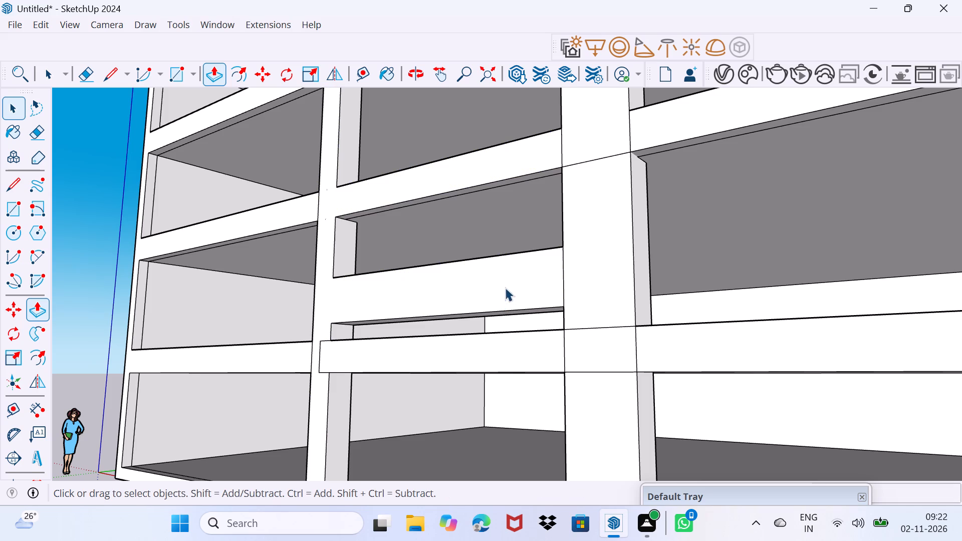
Divide the beam's front face from the first pillar with a vertical line and pull that face out 1'.
{"action": "key", "text": "l"}
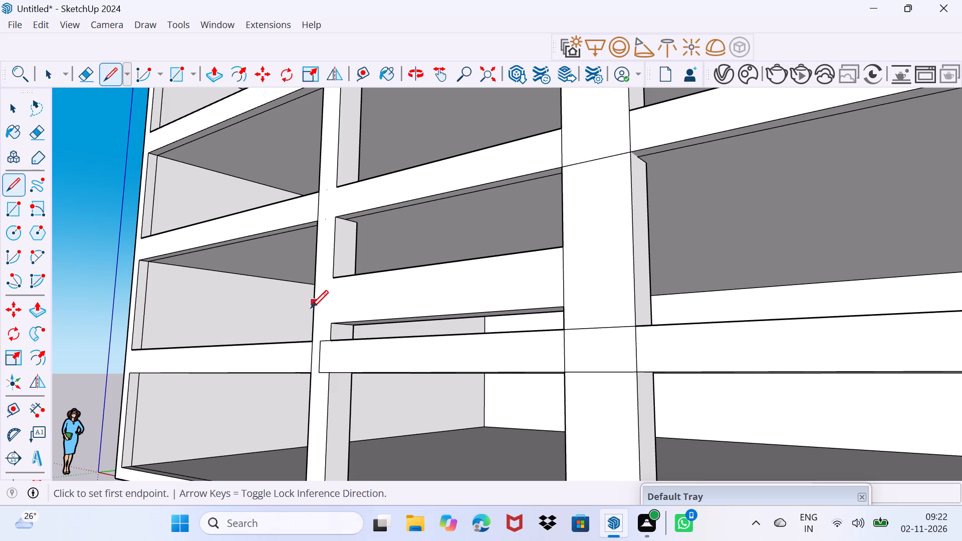
{"action": "left_click", "coordinate": [341, 276]}
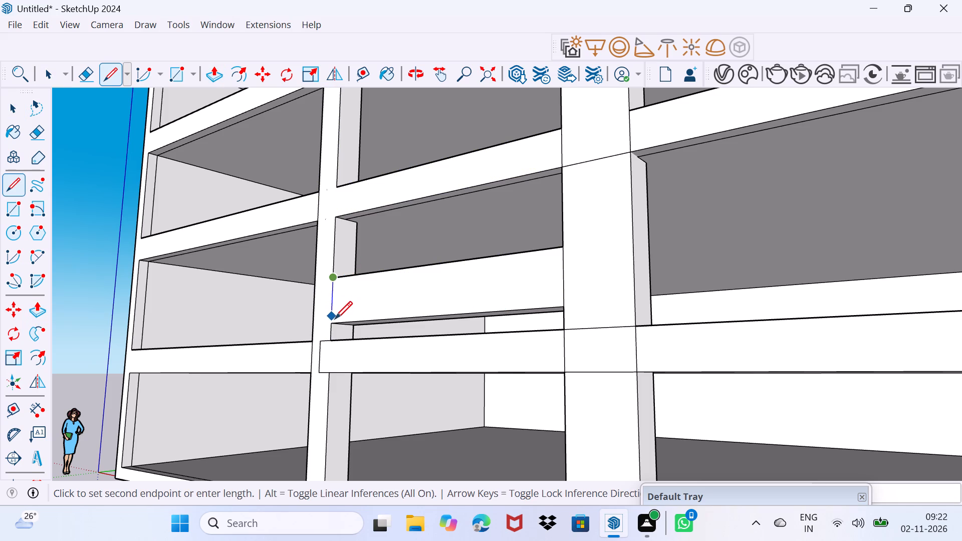
{"action": "left_click", "coordinate": [331, 324]}
{"action": "key", "text": "space"}
{"action": "left_click", "coordinate": [387, 298]}
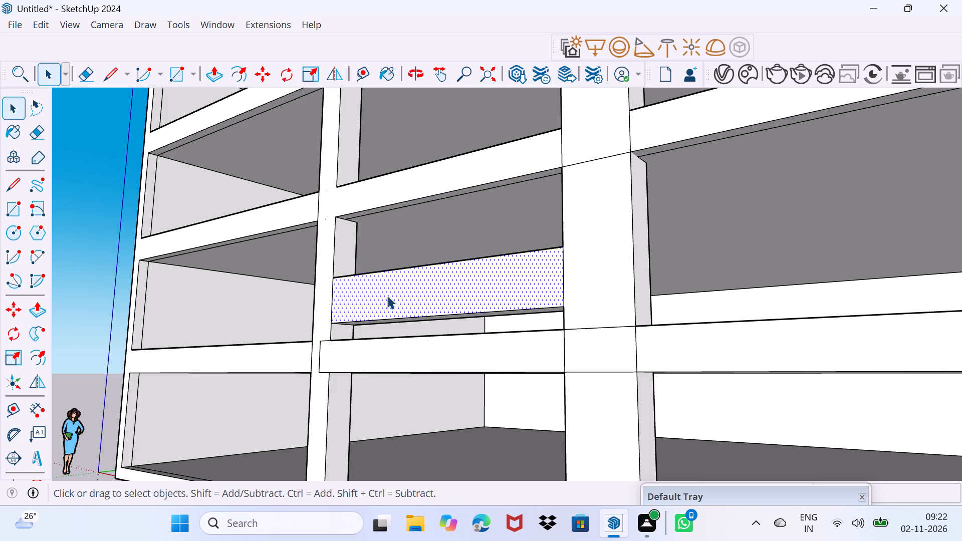
{"action": "key", "text": "p"}
{"action": "left_click", "coordinate": [387, 295]}
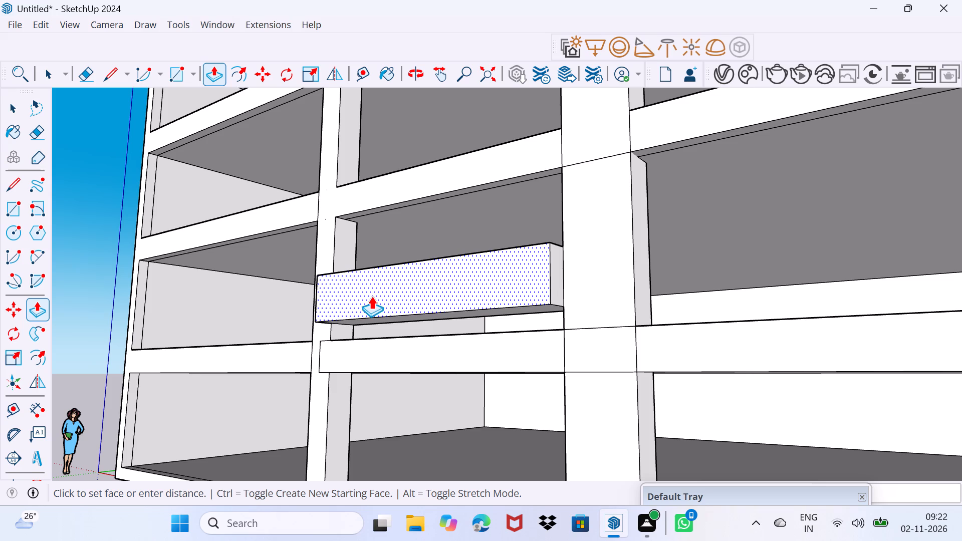
{"action": "type", "text": "1'"}
{"action": "key", "text": "Return"}
Adjust the projecting beam's front face slightly with Push/Pull.
{"action": "scroll", "coordinate": [371, 297], "scroll_direction": "down", "scroll_amount": 2}
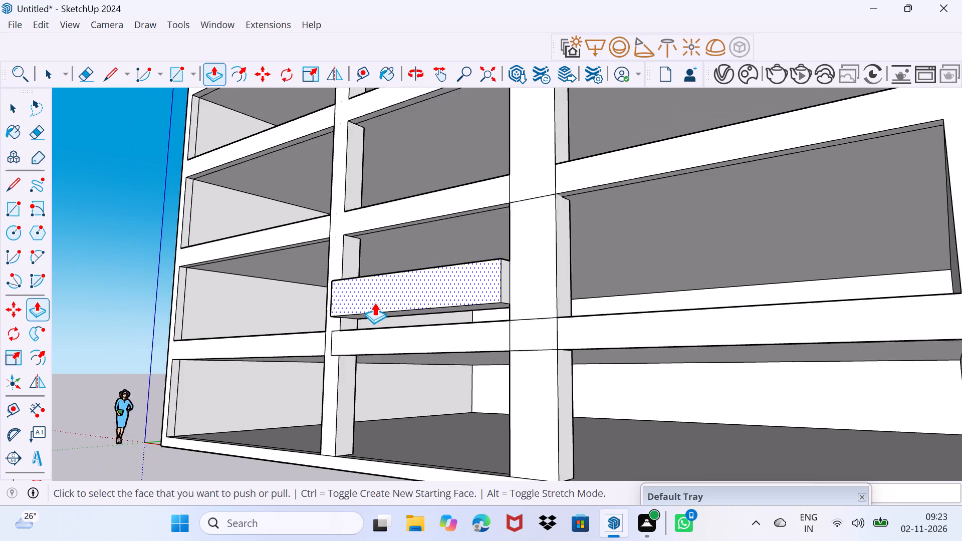
{"action": "scroll", "coordinate": [374, 303], "scroll_direction": "down", "scroll_amount": 4}
{"action": "middle_click_drag", "start_coordinate": [385, 407], "coordinate": [483, 385]}
{"action": "scroll", "coordinate": [384, 322], "scroll_direction": "up", "scroll_amount": 3}
{"action": "middle_click_drag", "start_coordinate": [372, 324], "coordinate": [356, 316]}
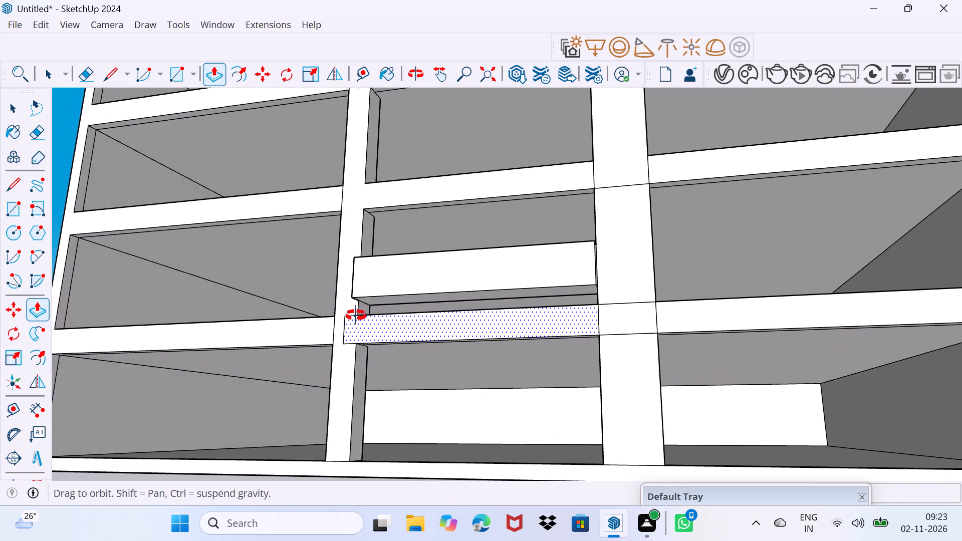
{"action": "middle_click_drag", "start_coordinate": [356, 316], "coordinate": [347, 289]}
{"action": "scroll", "coordinate": [353, 291], "scroll_direction": "up", "scroll_amount": 3}
{"action": "left_click", "coordinate": [408, 254]}
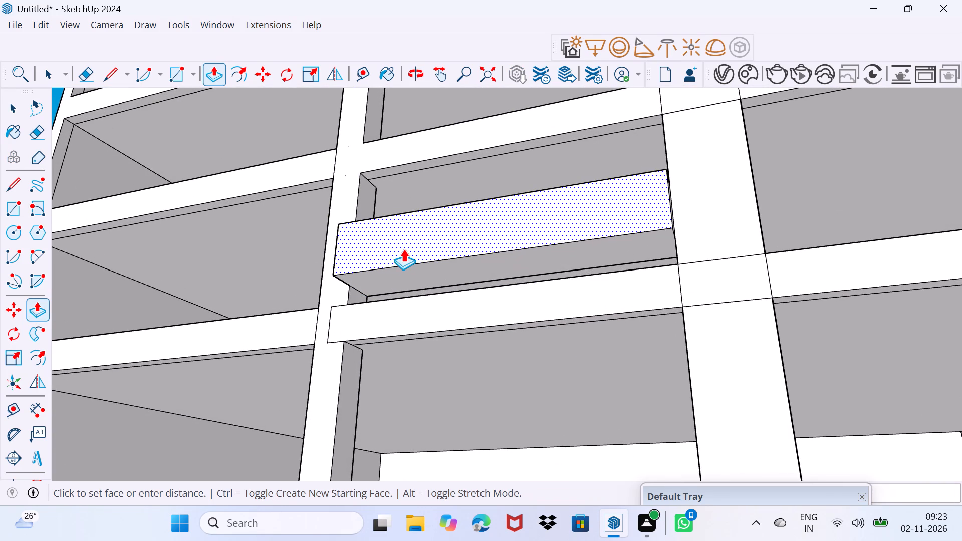
{"action": "left_click", "coordinate": [403, 249]}
{"action": "key", "text": "space"}
{"action": "left_click_drag", "start_coordinate": [383, 309], "coordinate": [435, 267]}
Draw a small rectangle at each end of the projecting beam's underside, starting from its front corners.
{"action": "middle_click_drag", "start_coordinate": [405, 274], "coordinate": [365, 263]}
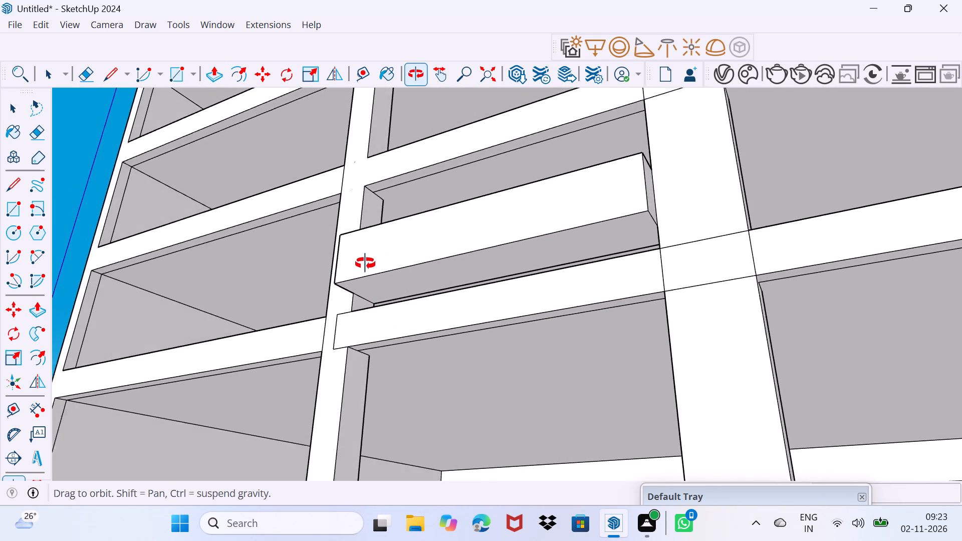
{"action": "middle_click_drag", "start_coordinate": [365, 263], "coordinate": [328, 258]}
{"action": "scroll", "coordinate": [359, 304], "scroll_direction": "up", "scroll_amount": 2}
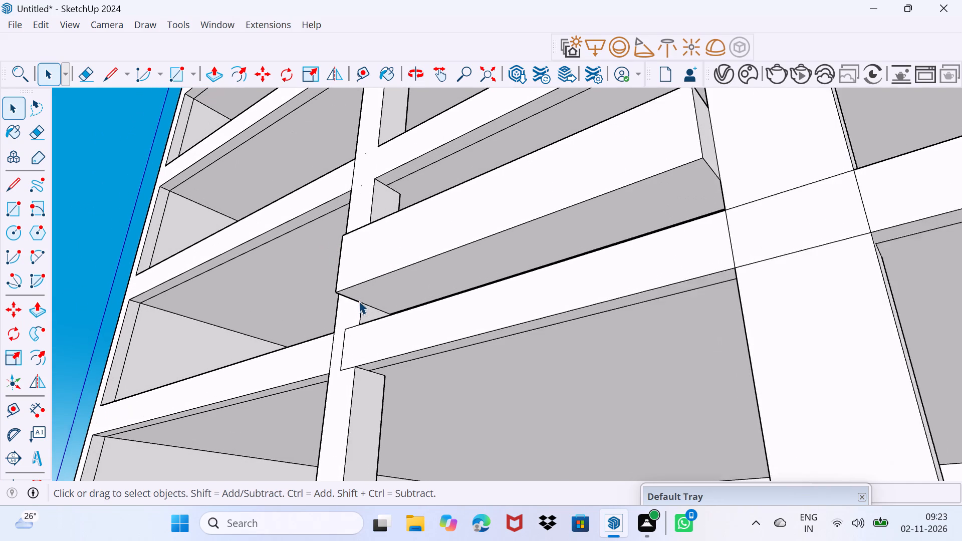
{"action": "scroll", "coordinate": [359, 301], "scroll_direction": "up", "scroll_amount": 1}
{"action": "key", "text": "r"}
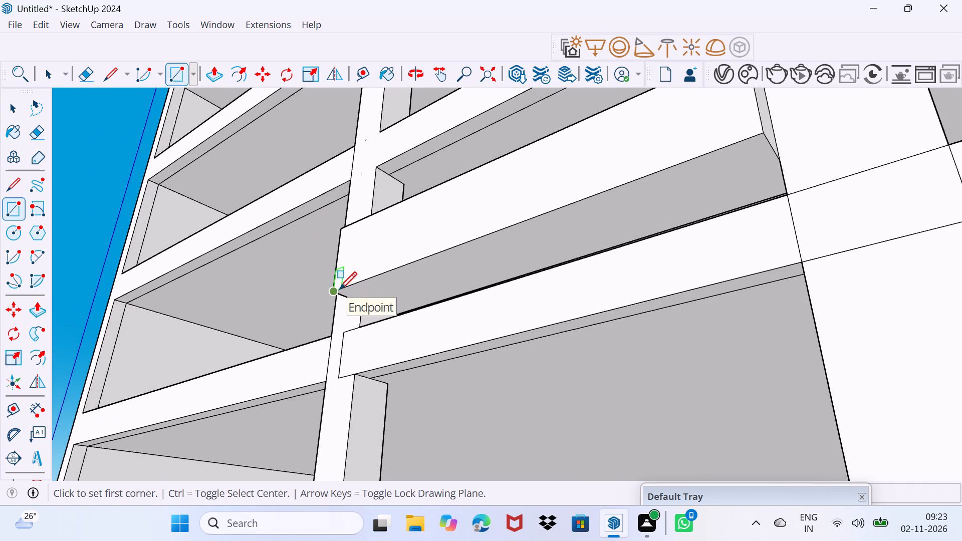
{"action": "left_click", "coordinate": [339, 289]}
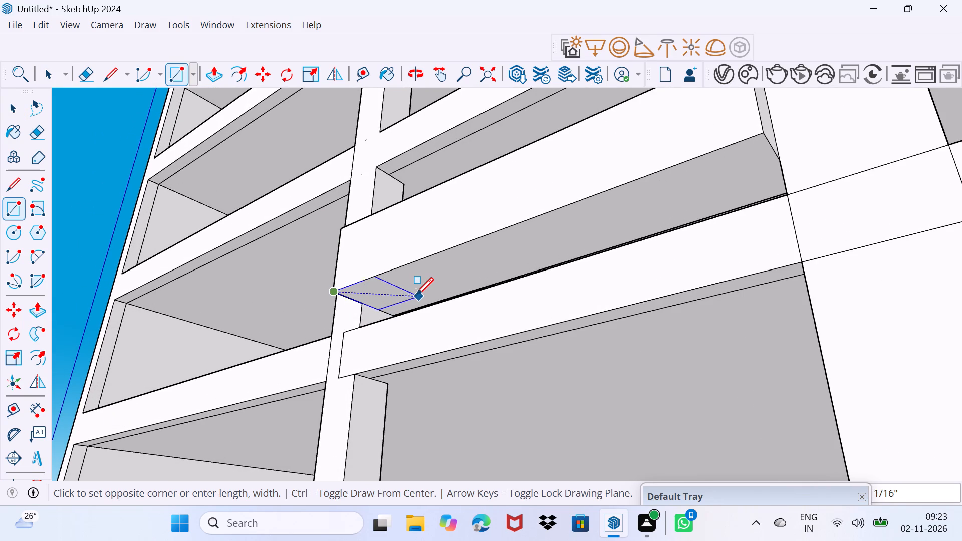
{"action": "left_click", "coordinate": [416, 293]}
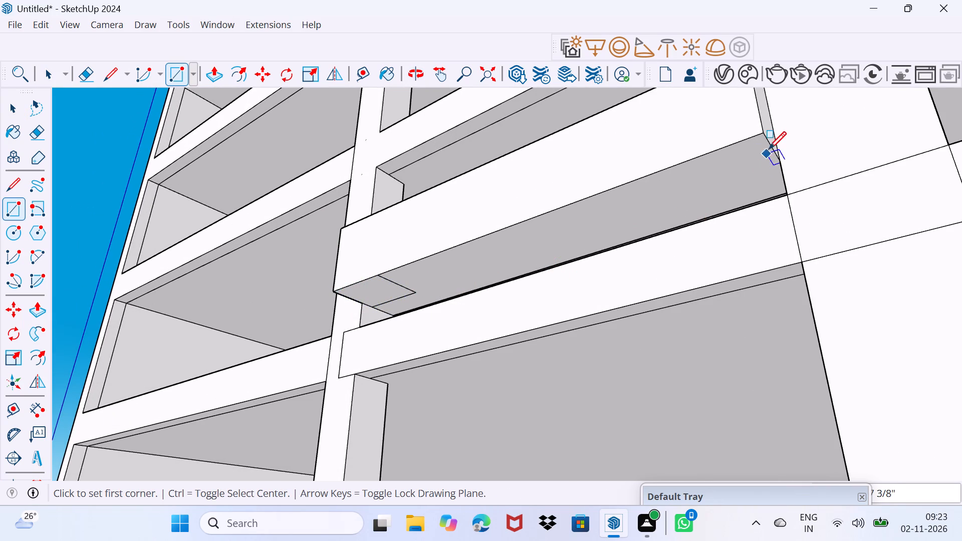
{"action": "left_click", "coordinate": [761, 139]}
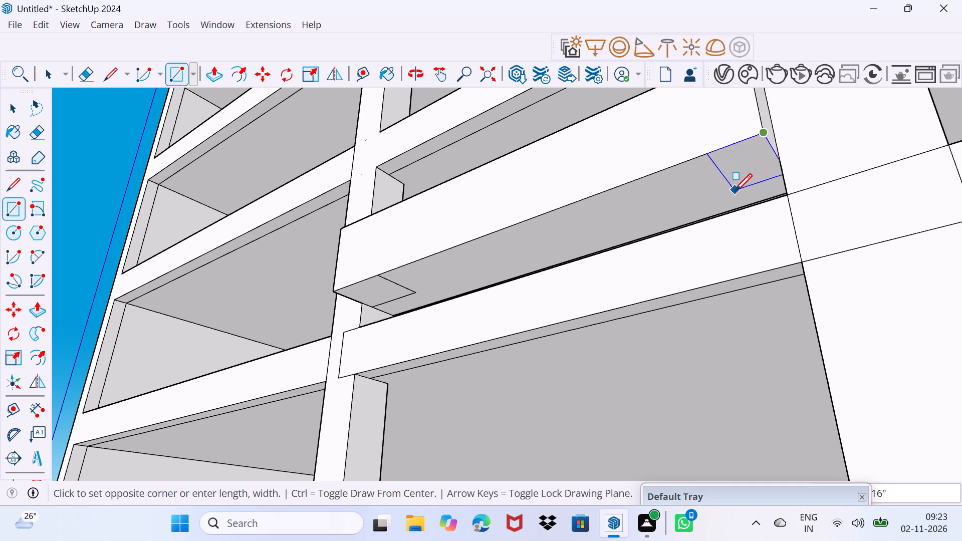
{"action": "left_click", "coordinate": [735, 191]}
Extrude the underside rectangle beside the second pillar down to the building's base strip as a leg.
{"action": "key", "text": "space"}
{"action": "left_click", "coordinate": [754, 164]}
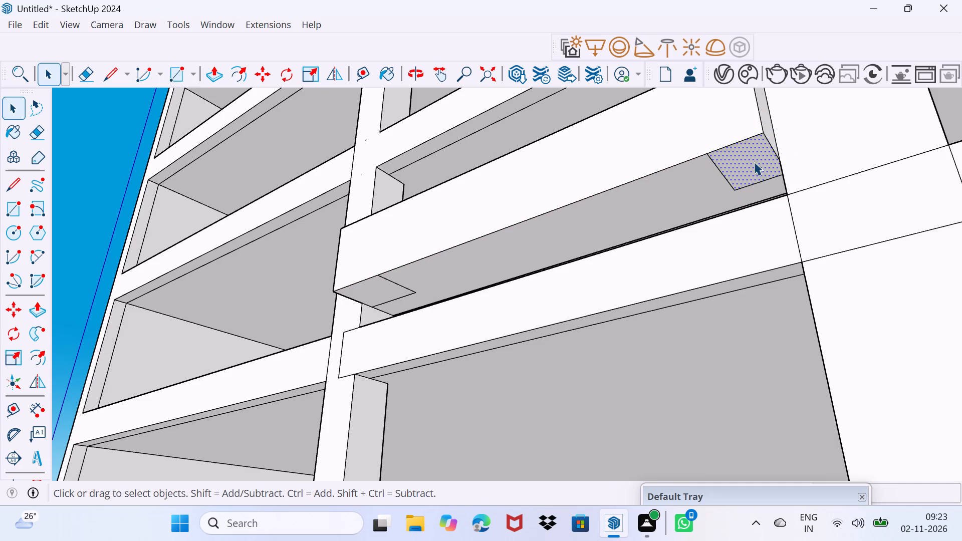
{"action": "key", "text": "p"}
{"action": "left_click", "coordinate": [754, 162]}
{"action": "scroll", "coordinate": [751, 273], "scroll_direction": "down", "scroll_amount": 10}
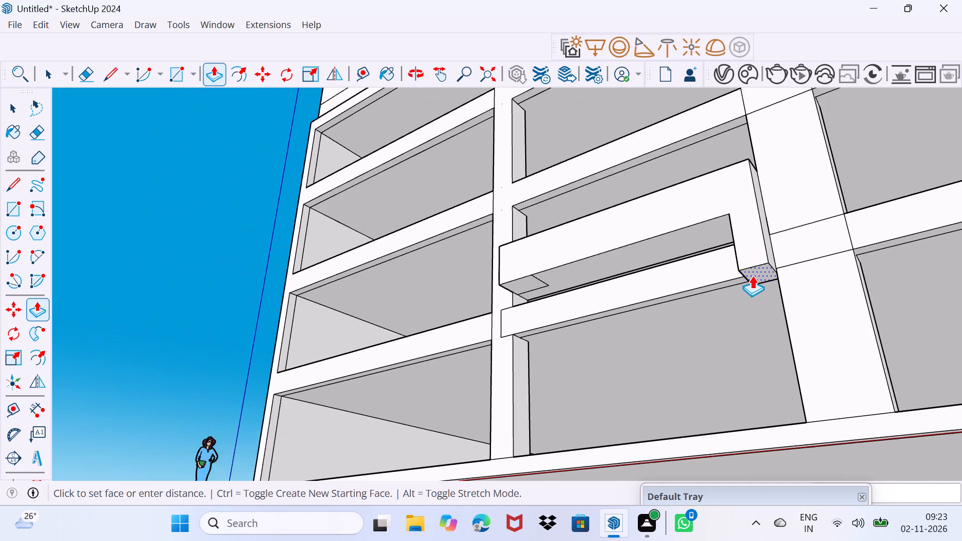
{"action": "scroll", "coordinate": [752, 276], "scroll_direction": "down", "scroll_amount": 2}
{"action": "left_click", "coordinate": [778, 385]}
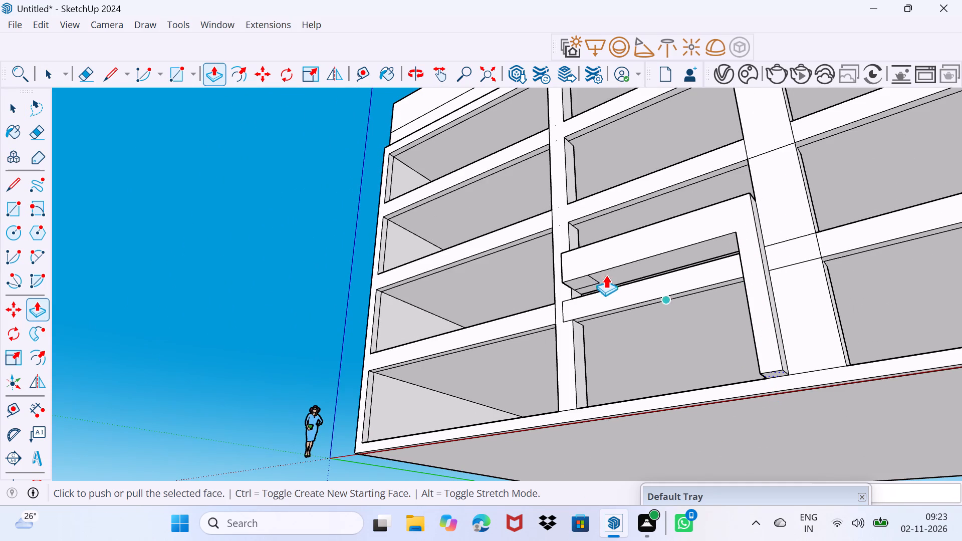
{"action": "key", "text": "Escape"}
Extrude the underside rectangle beside the first pillar down to the top of the lowest floor band.
{"action": "scroll", "coordinate": [582, 280], "scroll_direction": "up", "scroll_amount": 3}
{"action": "left_click", "coordinate": [578, 278]}
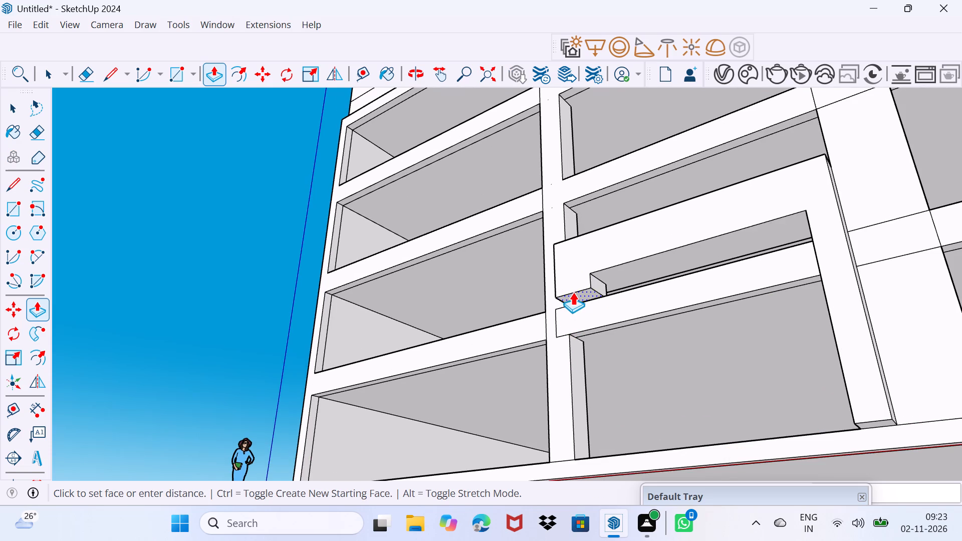
{"action": "left_click", "coordinate": [574, 293]}
{"action": "left_click", "coordinate": [582, 287]}
{"action": "key", "text": "Escape"}
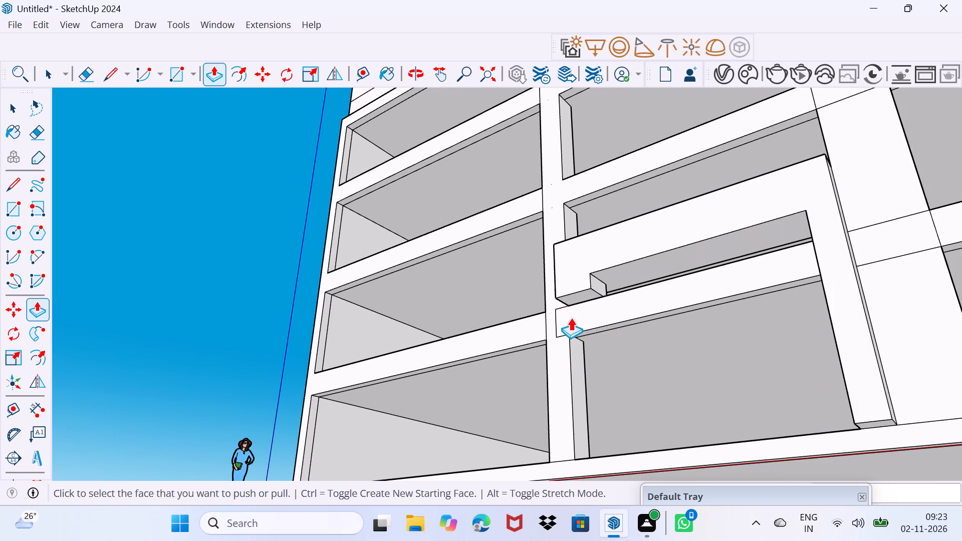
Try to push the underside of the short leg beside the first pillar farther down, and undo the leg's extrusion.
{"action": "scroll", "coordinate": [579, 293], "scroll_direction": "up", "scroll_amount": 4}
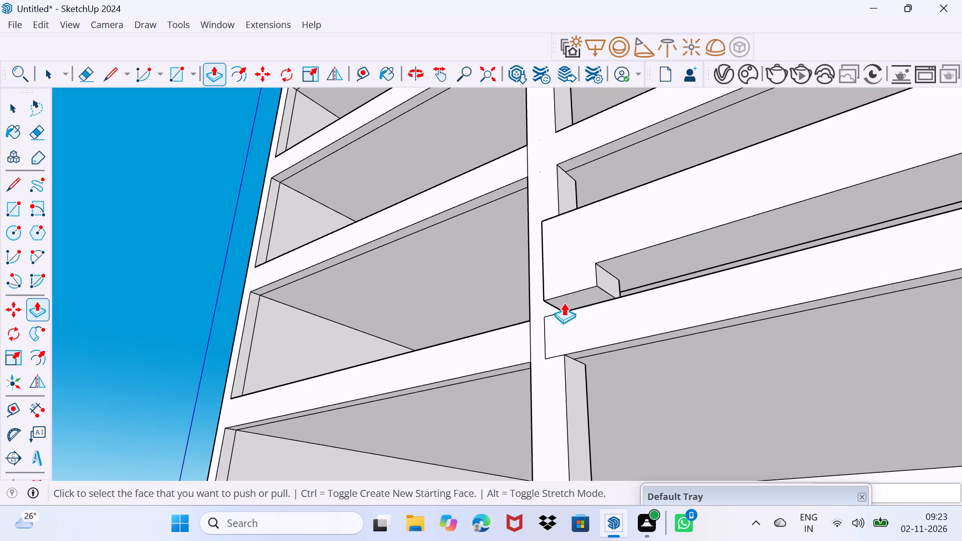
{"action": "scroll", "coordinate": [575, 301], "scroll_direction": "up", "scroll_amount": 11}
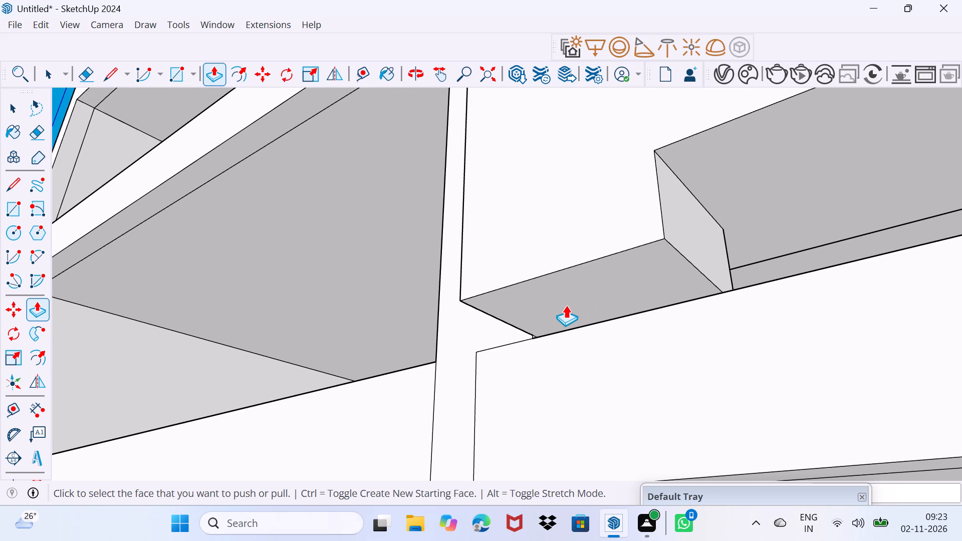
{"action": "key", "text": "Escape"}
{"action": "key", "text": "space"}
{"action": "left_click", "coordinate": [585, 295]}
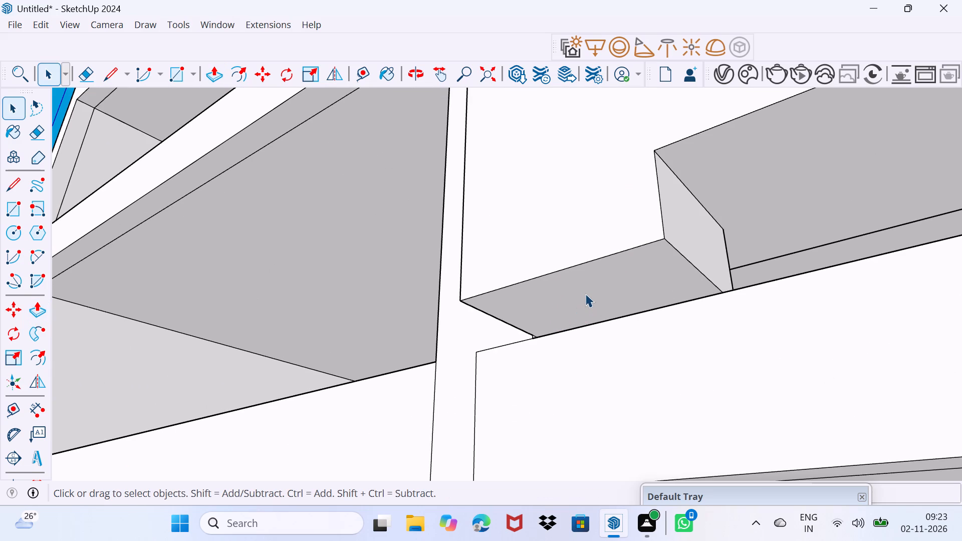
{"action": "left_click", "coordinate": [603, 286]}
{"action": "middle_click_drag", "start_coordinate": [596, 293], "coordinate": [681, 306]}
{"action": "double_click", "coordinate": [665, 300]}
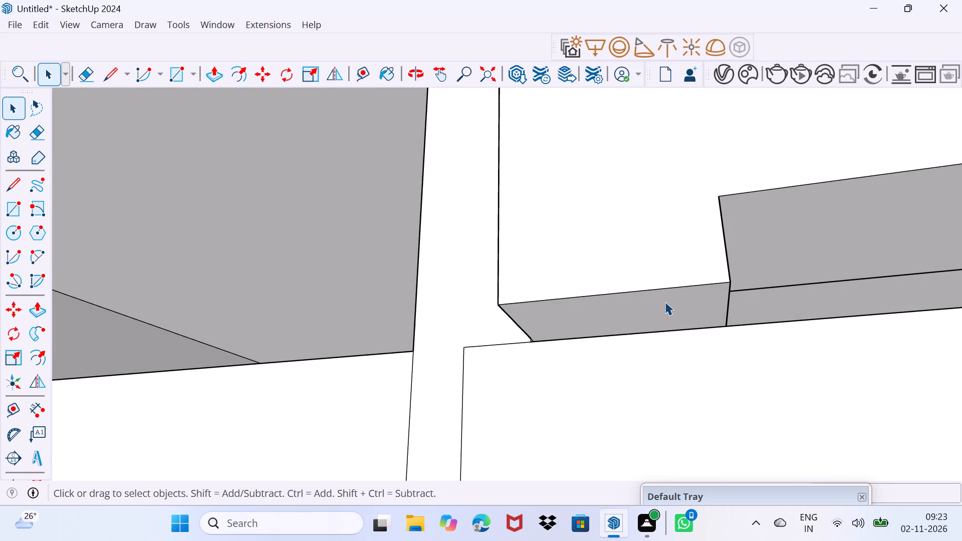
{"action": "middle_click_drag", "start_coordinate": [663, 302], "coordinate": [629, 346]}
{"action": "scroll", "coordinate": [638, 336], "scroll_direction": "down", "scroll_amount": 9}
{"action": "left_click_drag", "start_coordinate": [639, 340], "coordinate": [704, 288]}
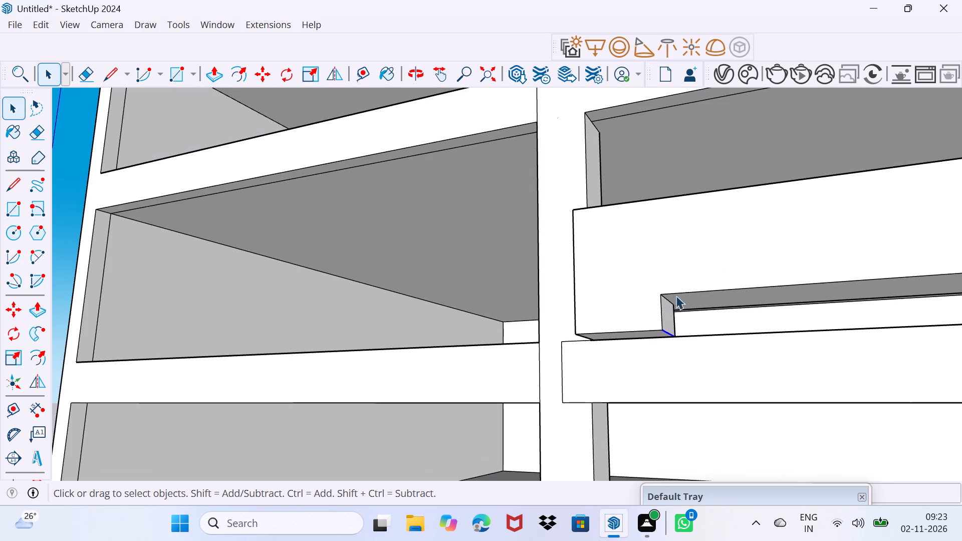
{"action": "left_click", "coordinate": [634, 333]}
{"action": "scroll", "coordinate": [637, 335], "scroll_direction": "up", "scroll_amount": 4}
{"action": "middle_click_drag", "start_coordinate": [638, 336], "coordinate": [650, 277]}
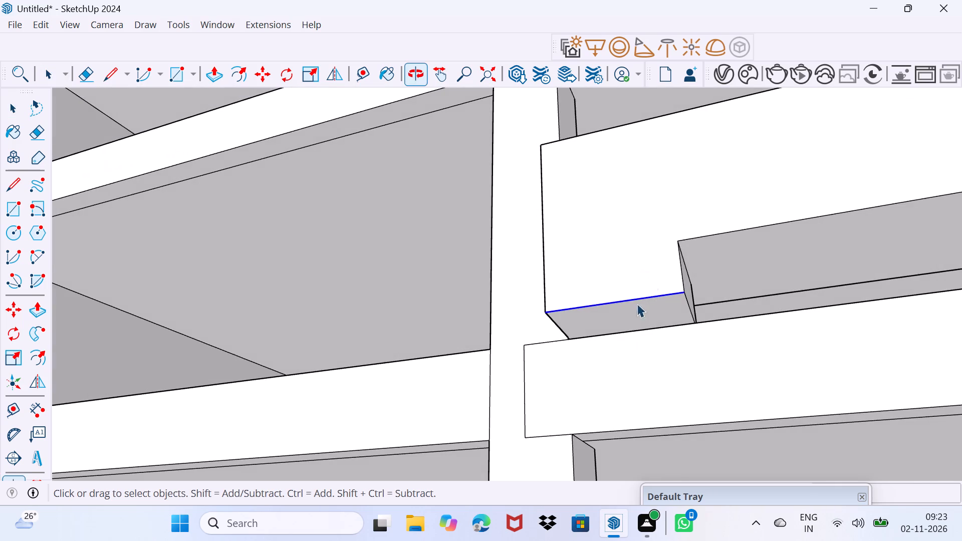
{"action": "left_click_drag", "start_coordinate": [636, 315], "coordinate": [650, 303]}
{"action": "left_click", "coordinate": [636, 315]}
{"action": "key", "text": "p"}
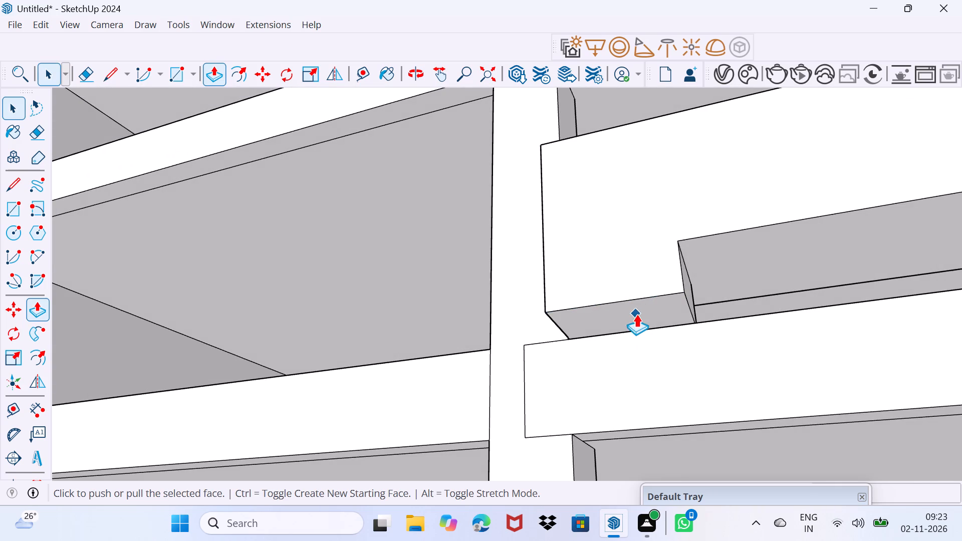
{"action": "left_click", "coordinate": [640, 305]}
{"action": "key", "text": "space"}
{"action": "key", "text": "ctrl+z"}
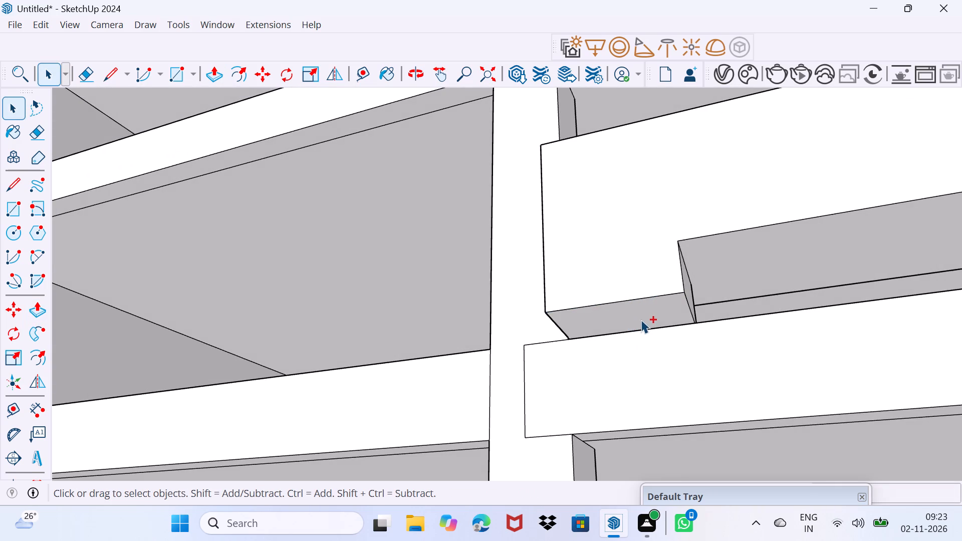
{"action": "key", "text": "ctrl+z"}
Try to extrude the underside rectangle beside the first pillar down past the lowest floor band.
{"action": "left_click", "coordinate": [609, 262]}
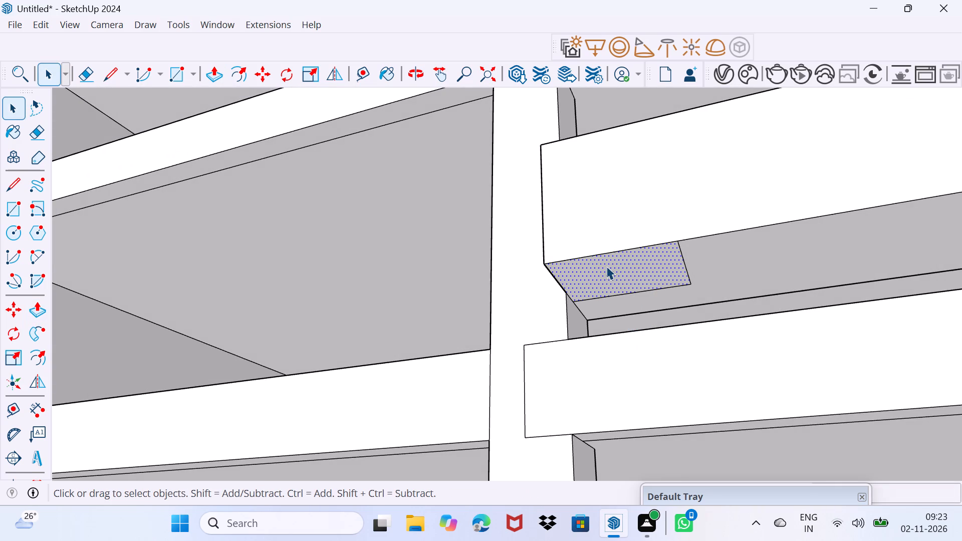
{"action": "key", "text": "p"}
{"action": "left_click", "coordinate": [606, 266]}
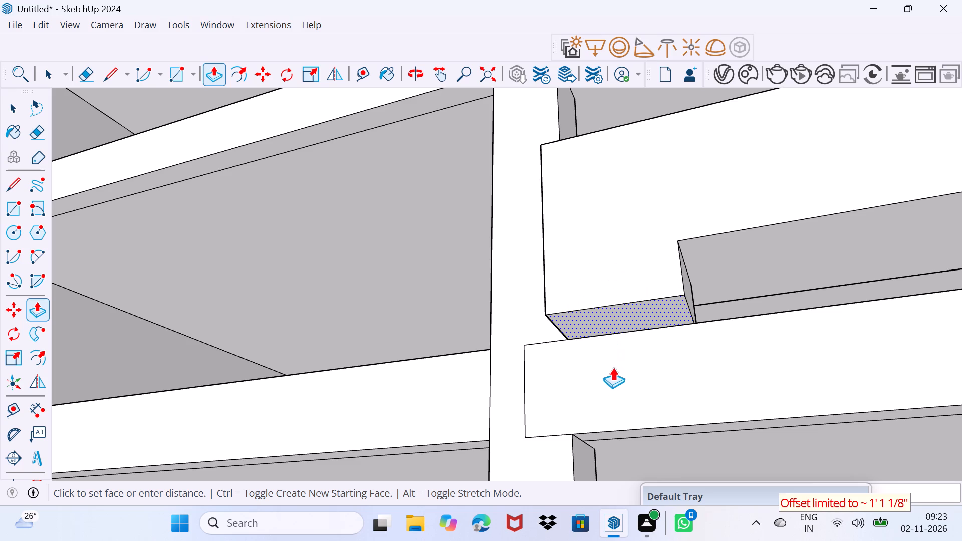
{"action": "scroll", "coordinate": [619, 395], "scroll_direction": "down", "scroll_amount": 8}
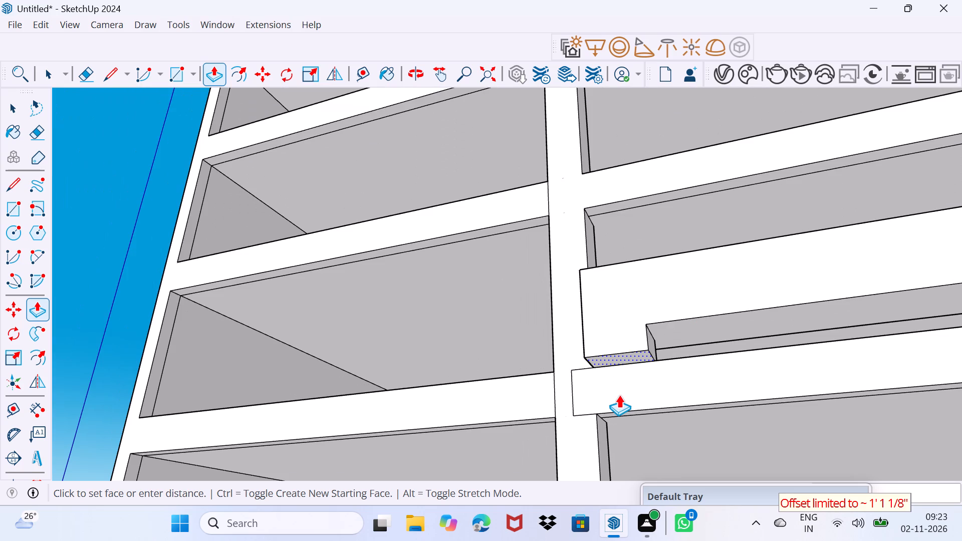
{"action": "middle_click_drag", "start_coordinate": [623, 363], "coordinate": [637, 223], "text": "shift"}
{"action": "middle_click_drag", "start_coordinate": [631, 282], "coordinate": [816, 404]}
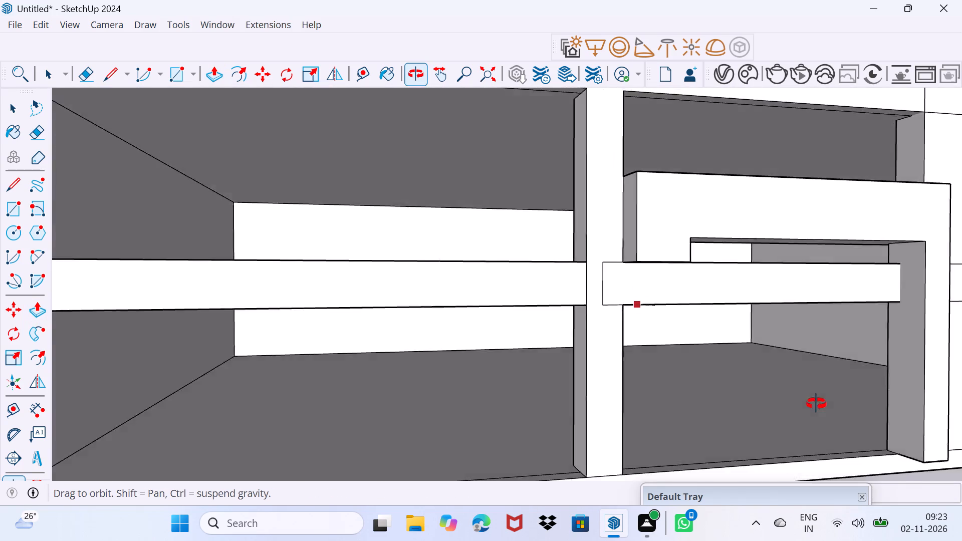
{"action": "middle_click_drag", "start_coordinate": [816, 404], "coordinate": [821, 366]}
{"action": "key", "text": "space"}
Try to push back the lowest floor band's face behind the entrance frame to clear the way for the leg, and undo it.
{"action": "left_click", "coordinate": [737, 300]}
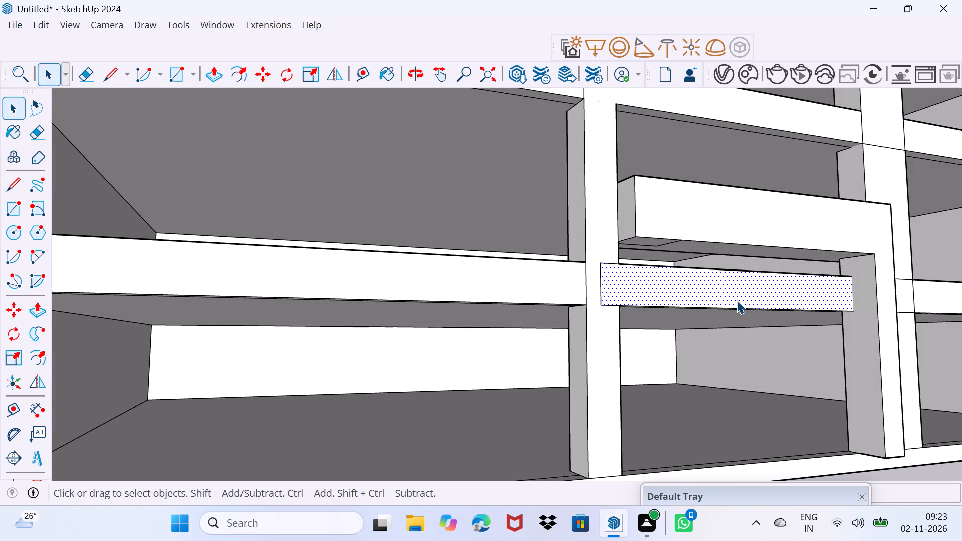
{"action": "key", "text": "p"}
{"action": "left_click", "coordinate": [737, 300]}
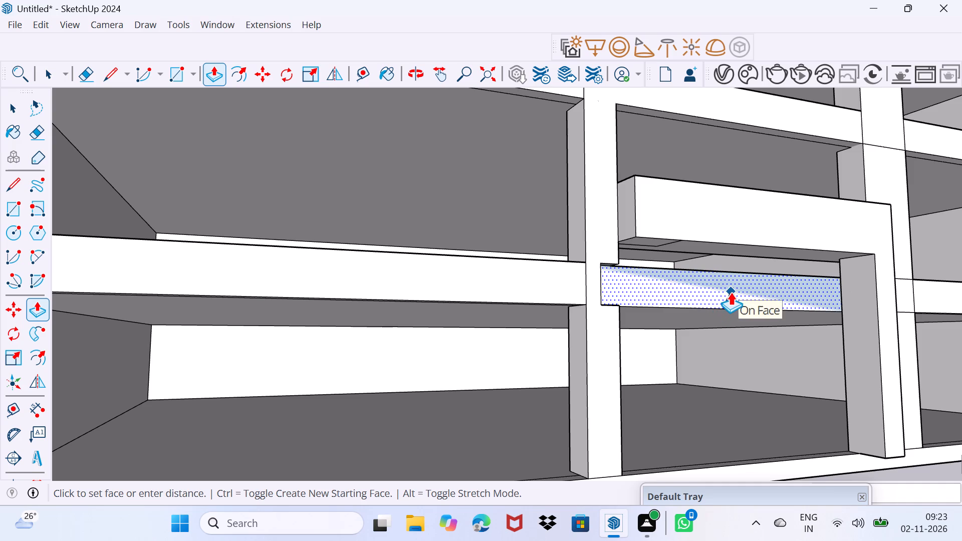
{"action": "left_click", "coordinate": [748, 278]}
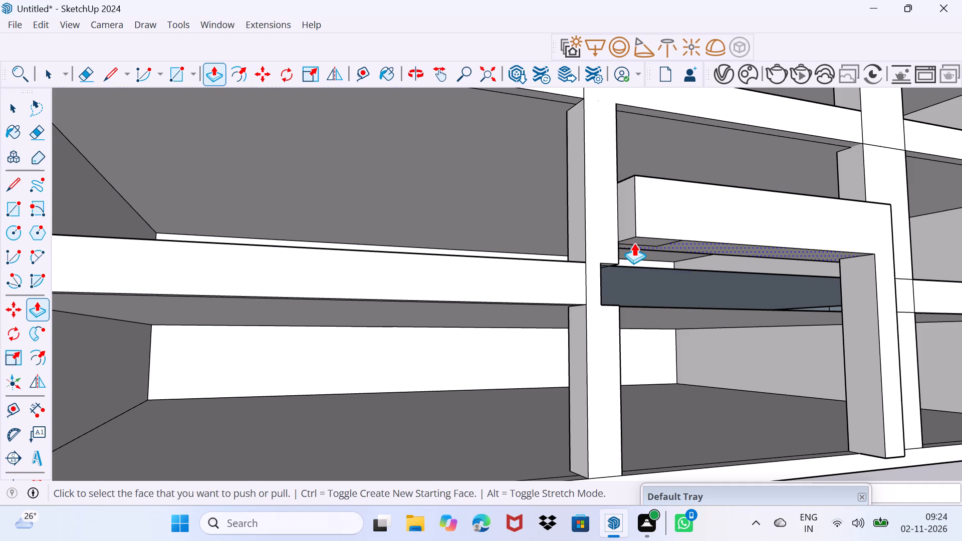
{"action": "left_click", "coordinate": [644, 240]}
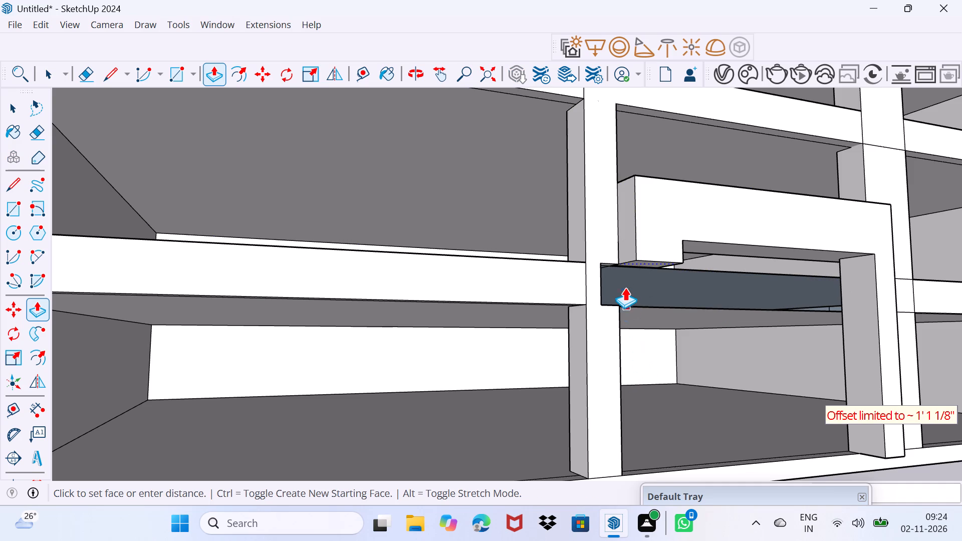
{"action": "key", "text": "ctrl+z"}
Extrude the underside rectangle beside the first pillar past the floor band down to the building's base strip as the second leg.
{"action": "middle_click_drag", "start_coordinate": [673, 254], "coordinate": [665, 248]}
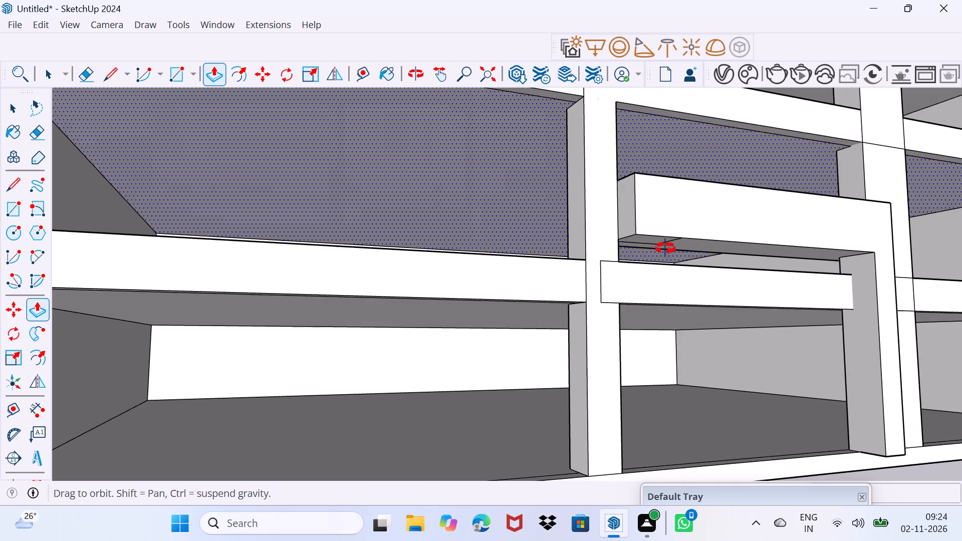
{"action": "middle_click_drag", "start_coordinate": [665, 248], "coordinate": [615, 227]}
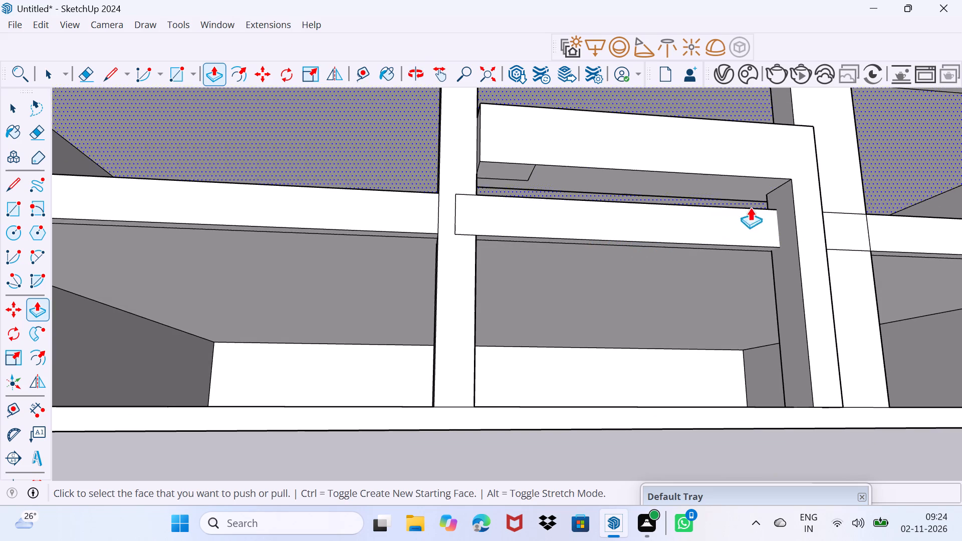
{"action": "scroll", "coordinate": [506, 177], "scroll_direction": "up", "scroll_amount": 1}
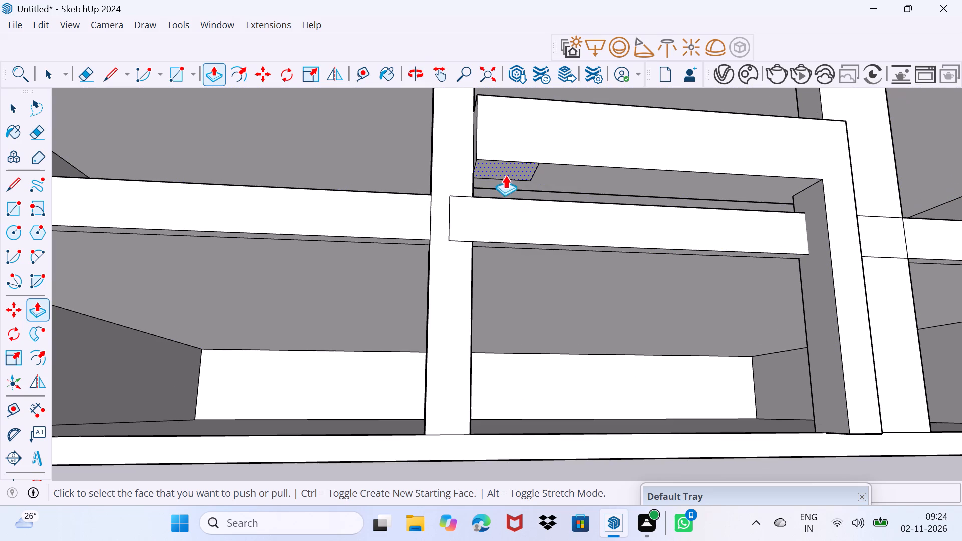
{"action": "middle_click", "coordinate": [499, 170]}
{"action": "left_click", "coordinate": [499, 170]}
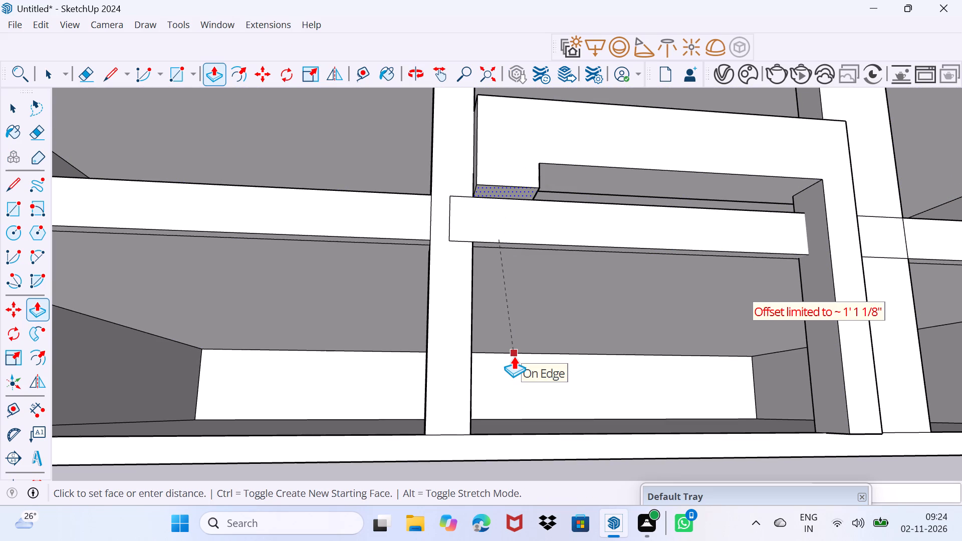
{"action": "left_click", "coordinate": [514, 356]}
{"action": "left_click", "coordinate": [488, 194]}
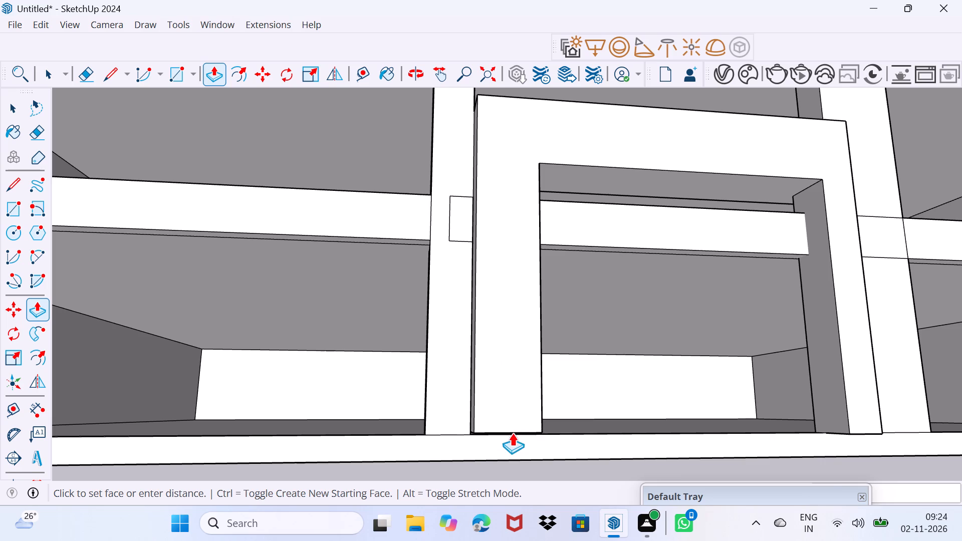
{"action": "left_click", "coordinate": [561, 433]}
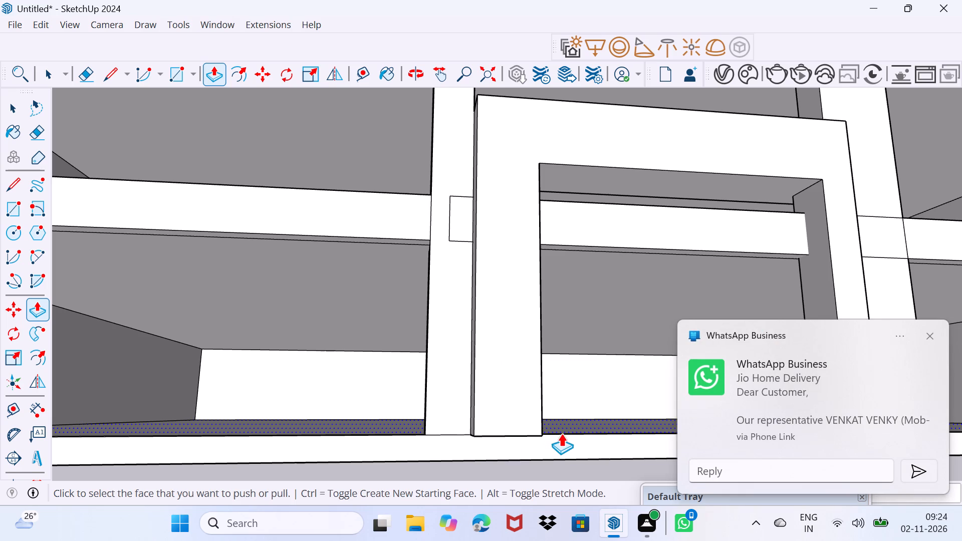
Examine the entrance frame and the whole front facade from several angles.
{"action": "key", "text": "space"}
{"action": "left_click_drag", "start_coordinate": [541, 413], "coordinate": [695, 359]}
{"action": "middle_click_drag", "start_coordinate": [577, 360], "coordinate": [575, 370]}
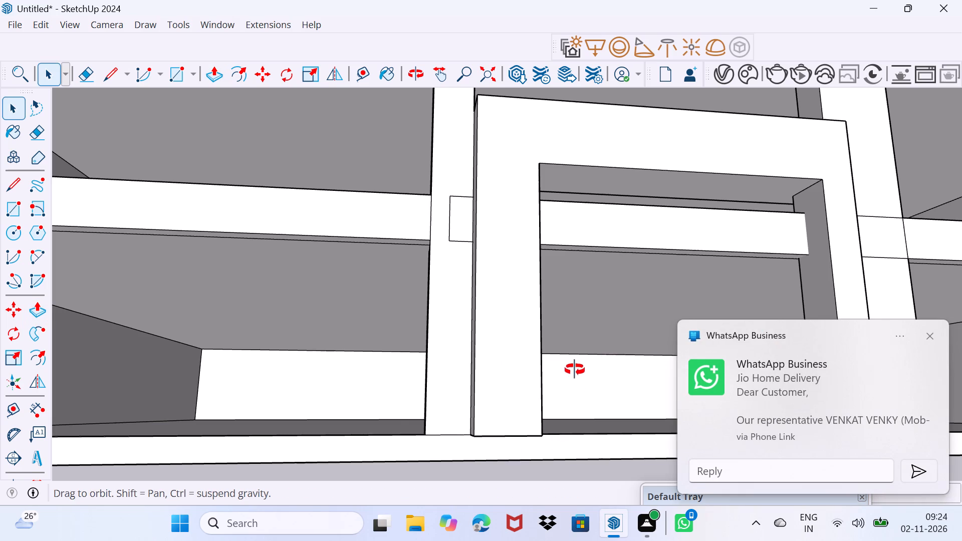
{"action": "middle_click_drag", "start_coordinate": [575, 370], "coordinate": [596, 375]}
{"action": "scroll", "coordinate": [596, 375], "scroll_direction": "down", "scroll_amount": 6}
{"action": "middle_click_drag", "start_coordinate": [588, 369], "coordinate": [580, 370]}
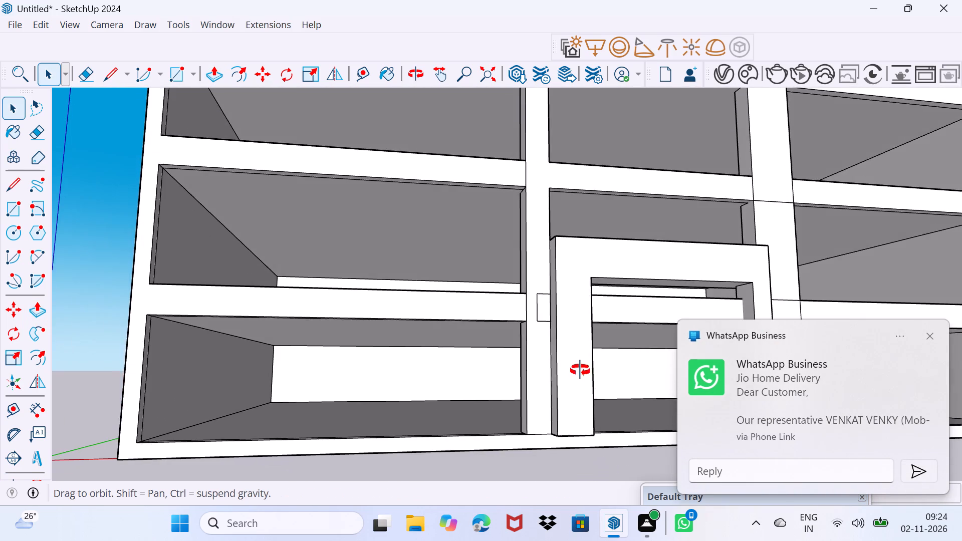
{"action": "middle_click_drag", "start_coordinate": [580, 370], "coordinate": [233, 406]}
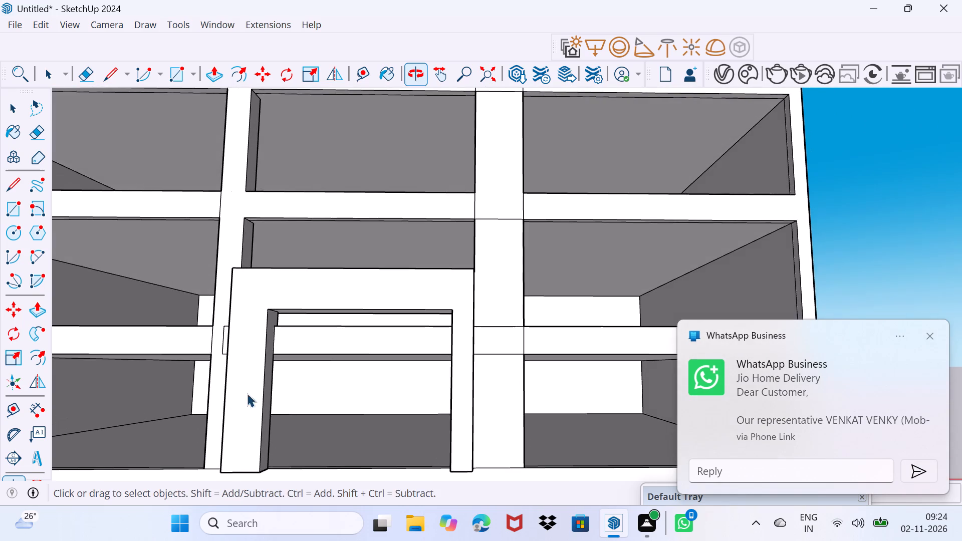
{"action": "middle_click_drag", "start_coordinate": [264, 373], "coordinate": [368, 475]}
{"action": "scroll", "coordinate": [370, 393], "scroll_direction": "down", "scroll_amount": 7}
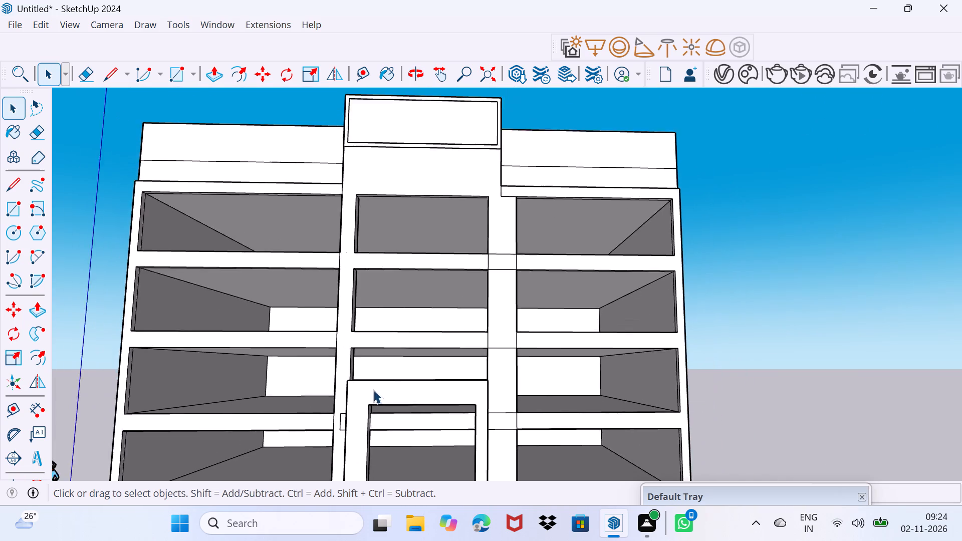
{"action": "middle_click_drag", "start_coordinate": [388, 384], "coordinate": [418, 346], "text": "shift"}
{"action": "middle_click_drag", "start_coordinate": [420, 362], "coordinate": [588, 407]}
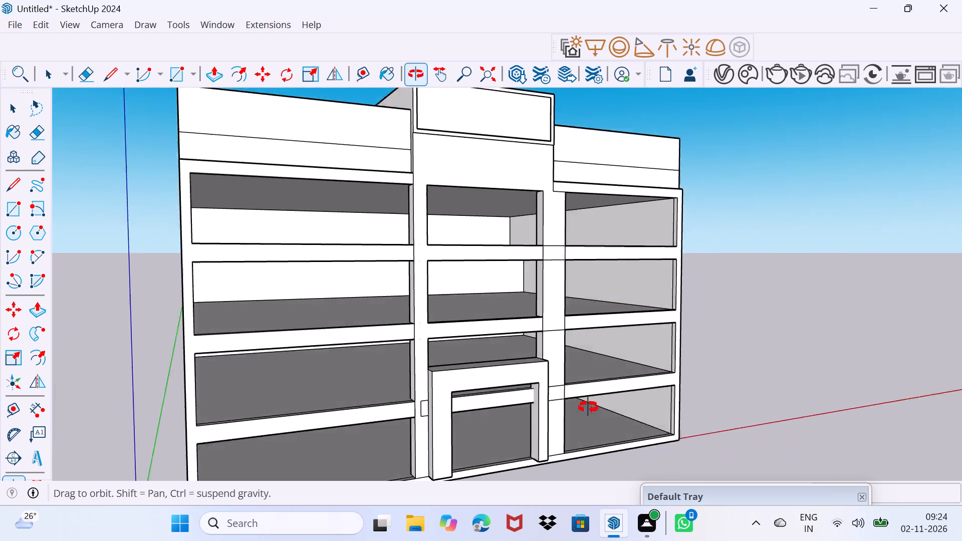
{"action": "middle_click_drag", "start_coordinate": [588, 407], "coordinate": [651, 406]}
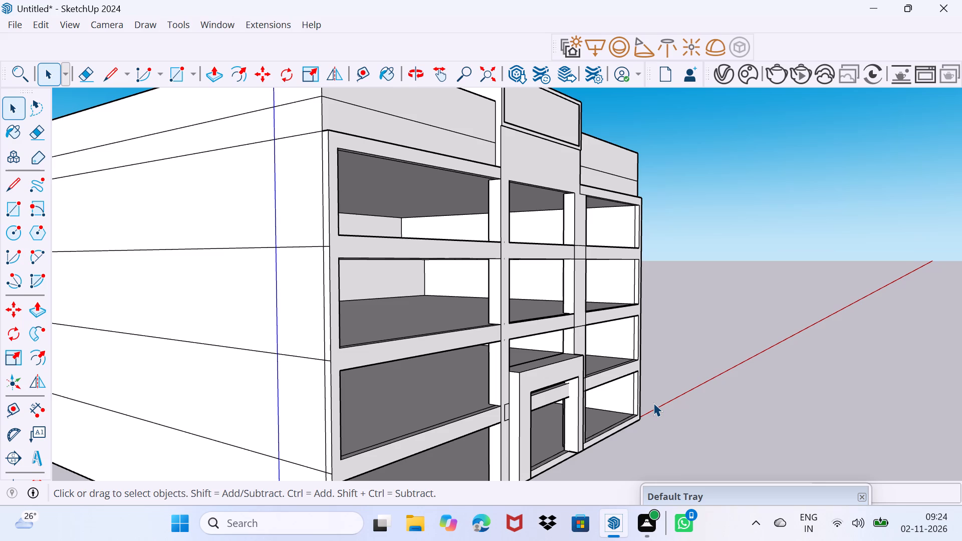
Draw a vertical line across the outer end of a middle floor band, joining the corners of the openings above and below.
{"action": "scroll", "coordinate": [465, 394], "scroll_direction": "up", "scroll_amount": 4}
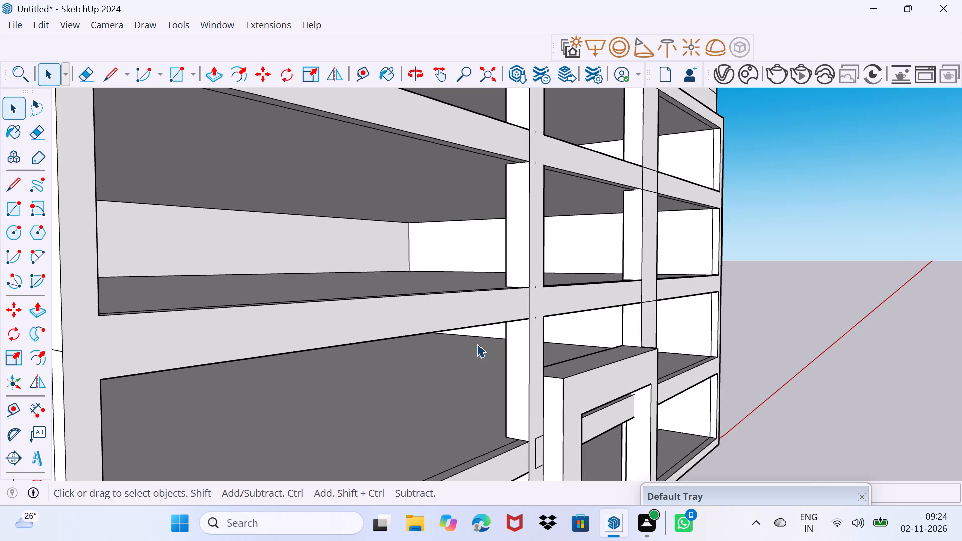
{"action": "middle_click_drag", "start_coordinate": [379, 73], "coordinate": [343, 111]}
{"action": "middle_click_drag", "start_coordinate": [359, 168], "coordinate": [311, 208]}
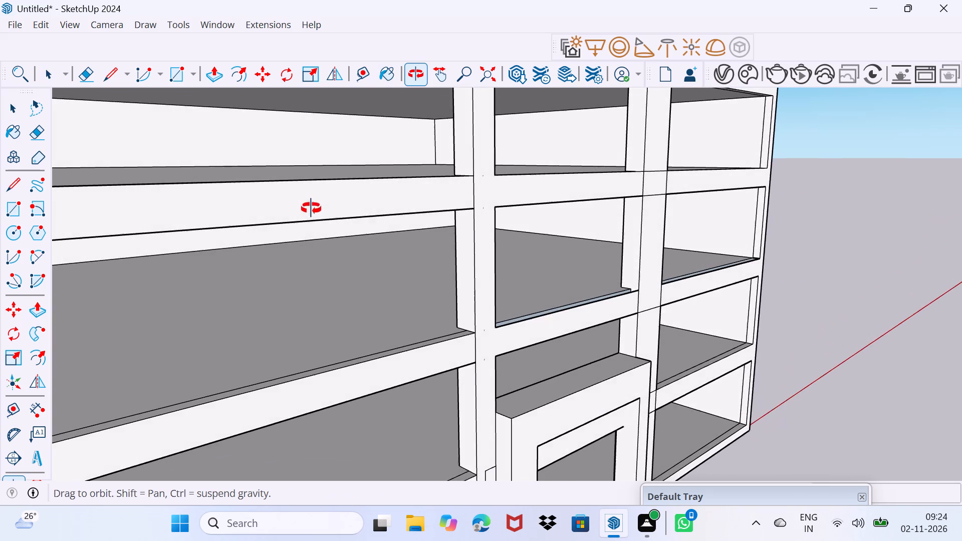
{"action": "middle_click_drag", "start_coordinate": [311, 208], "coordinate": [572, 218]}
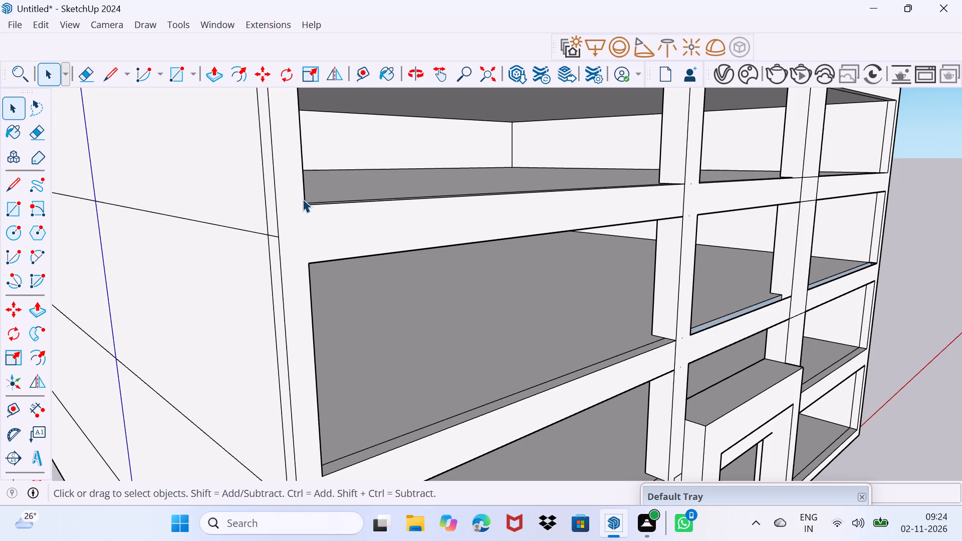
{"action": "key", "text": "l"}
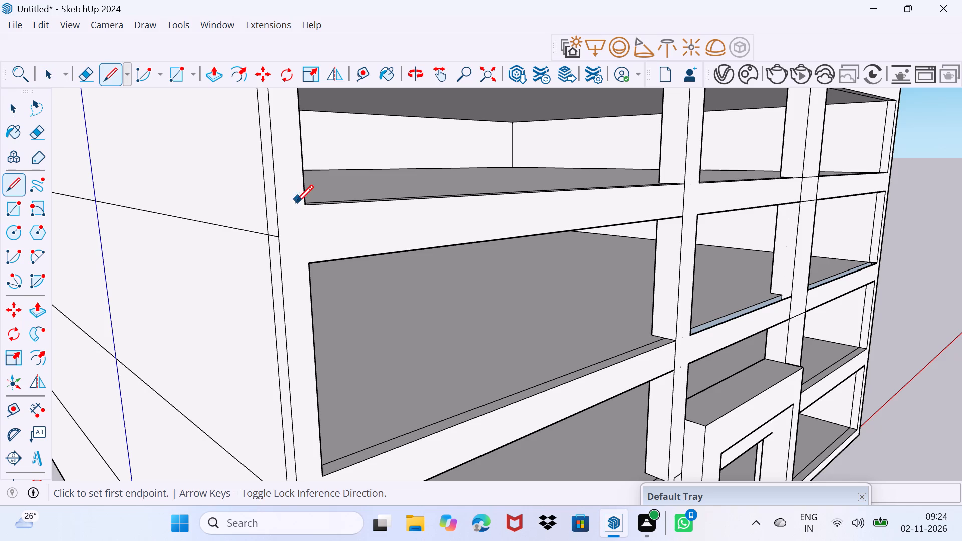
{"action": "left_click", "coordinate": [306, 208]}
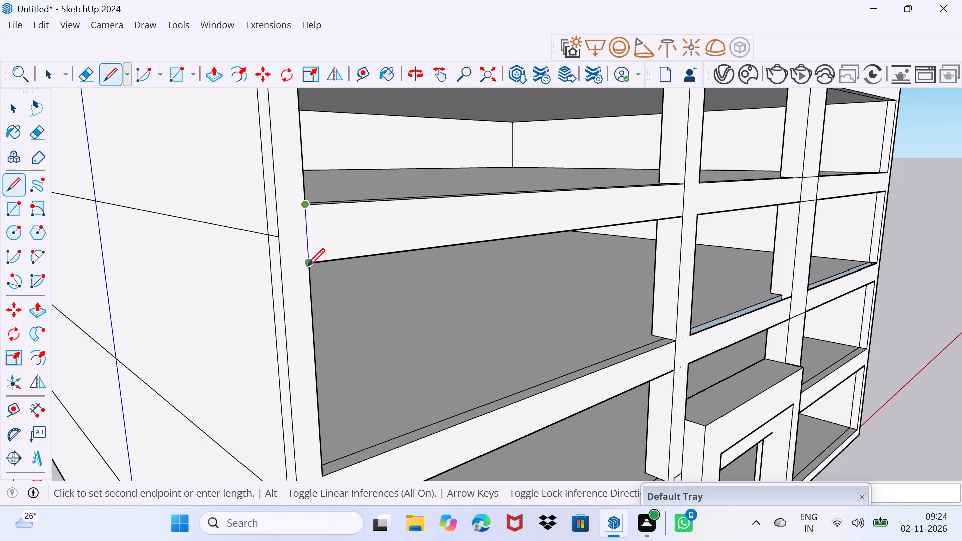
{"action": "left_click", "coordinate": [307, 266]}
{"action": "key", "text": "space"}
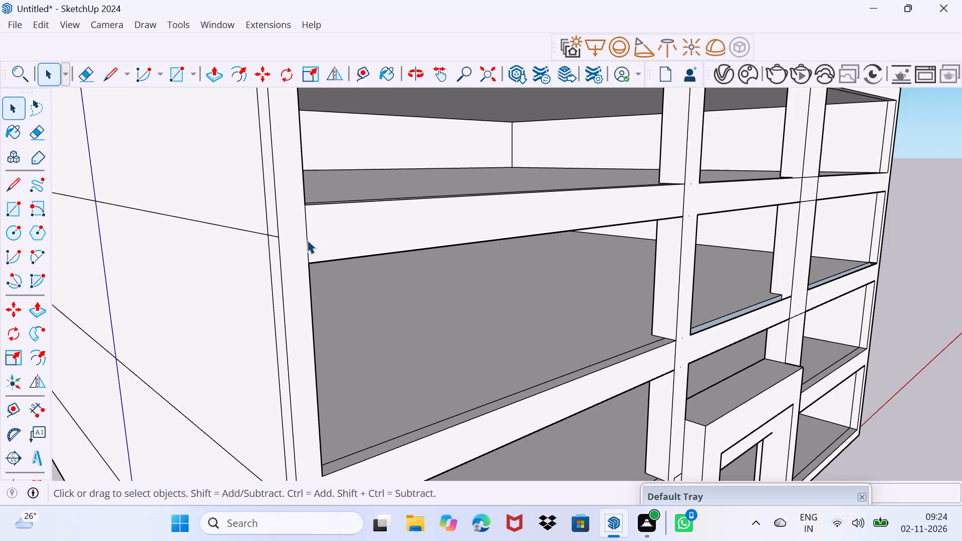
Copy the end line along the upper floor band to the first pillar, dividing the span into 15 equal parts.
{"action": "left_click", "coordinate": [307, 240]}
{"action": "key", "text": "m"}
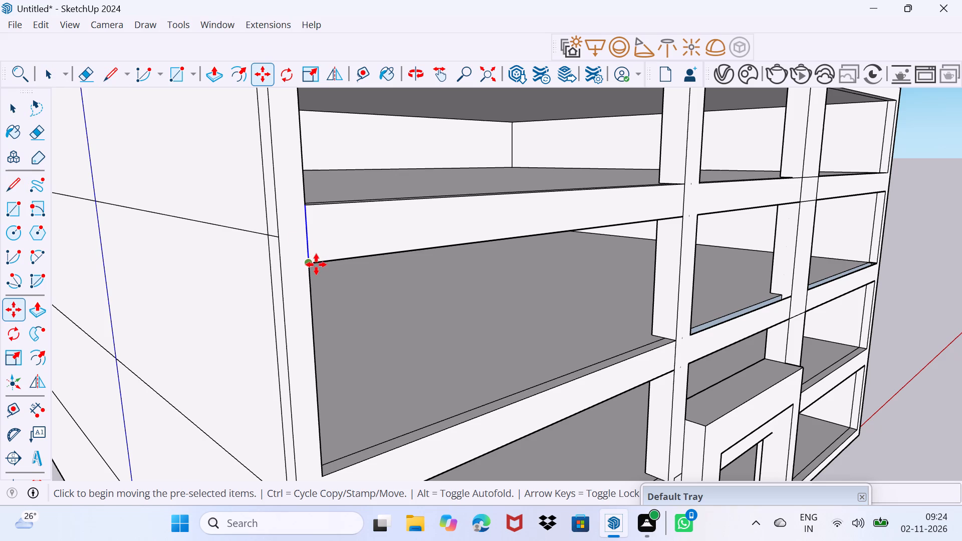
{"action": "left_click", "coordinate": [315, 263]}
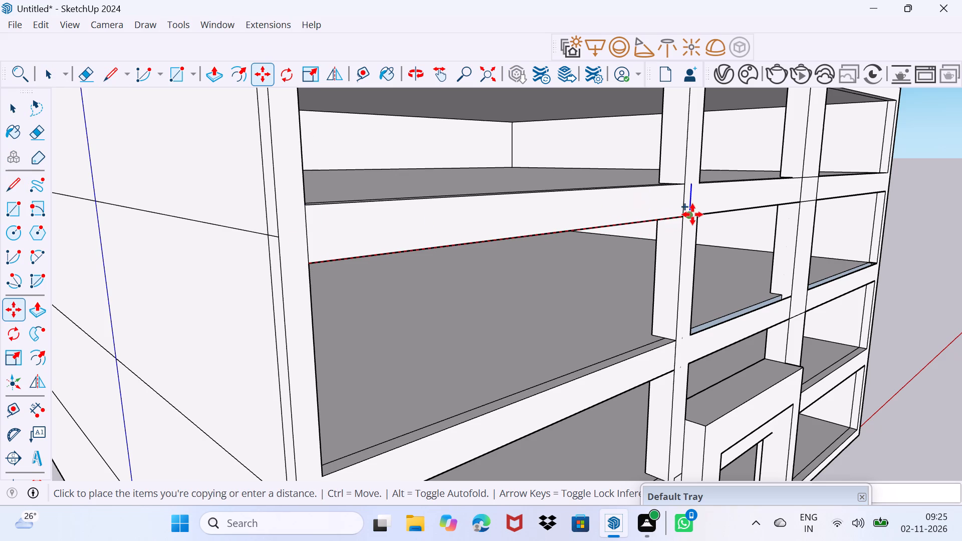
{"action": "left_click", "coordinate": [687, 216]}
{"action": "key", "text": "slash"}
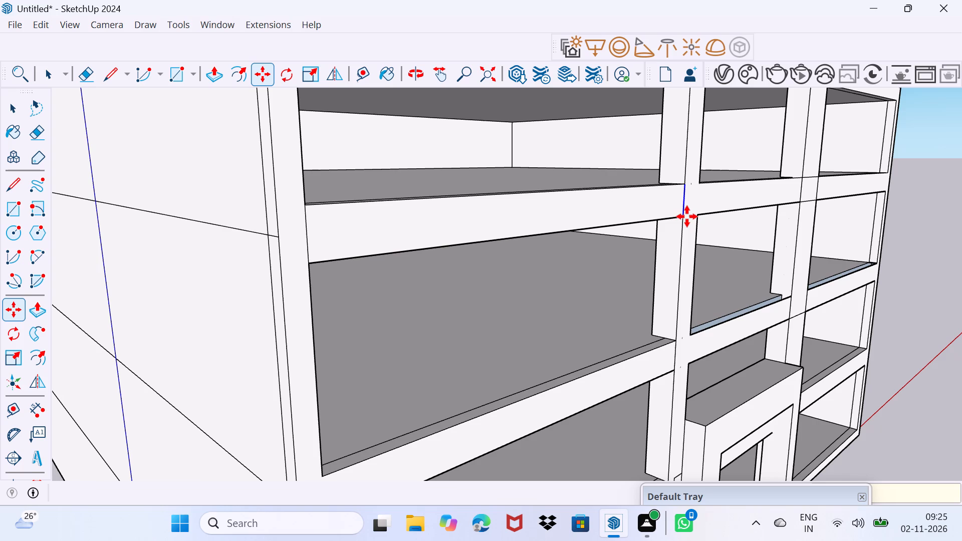
{"action": "type", "text": "15"}
{"action": "key", "text": "Return"}
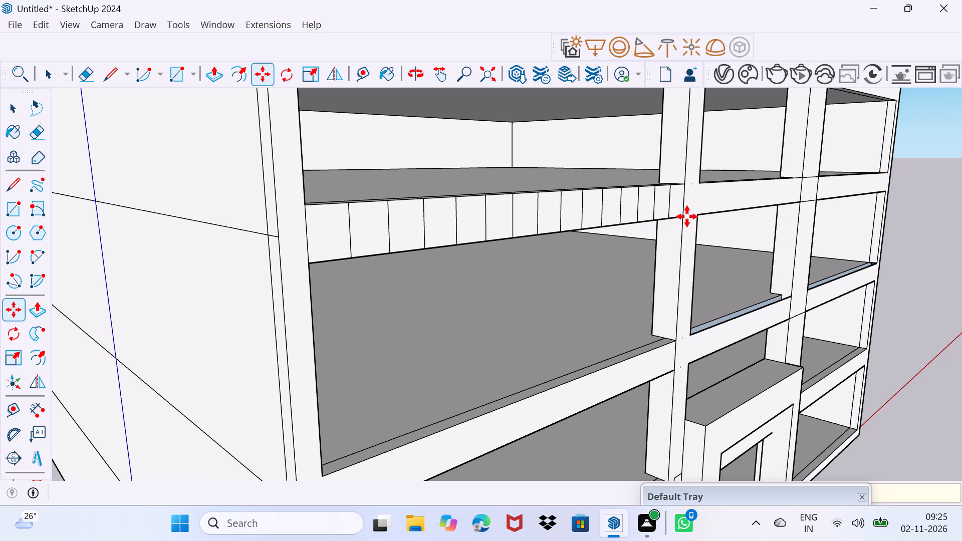
Draw a vertical line across the upper floor band where it leaves the first pillar, joining the central opening corners.
{"action": "key", "text": "space"}
{"action": "middle_click_drag", "start_coordinate": [680, 205], "coordinate": [584, 189]}
{"action": "key", "text": "l"}
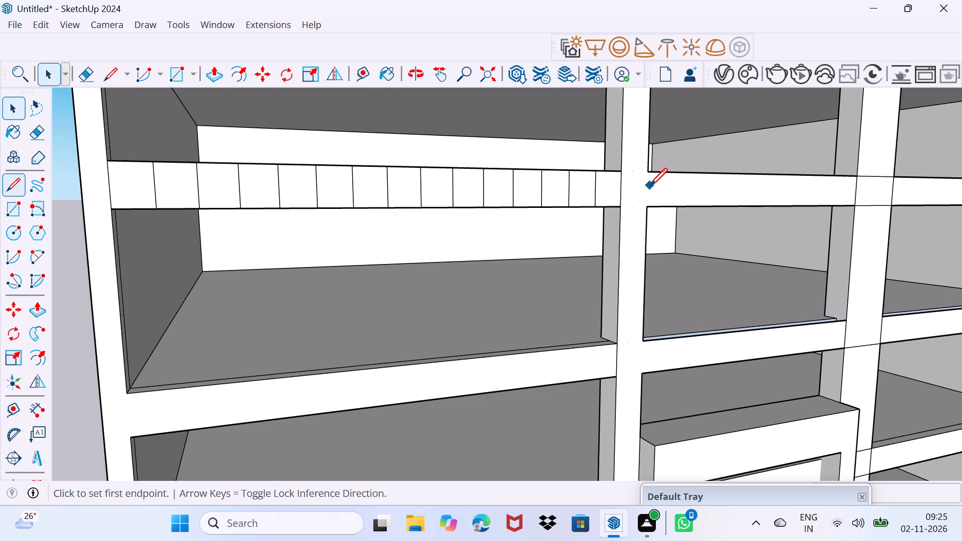
{"action": "left_click", "coordinate": [651, 172]}
{"action": "left_click", "coordinate": [648, 208]}
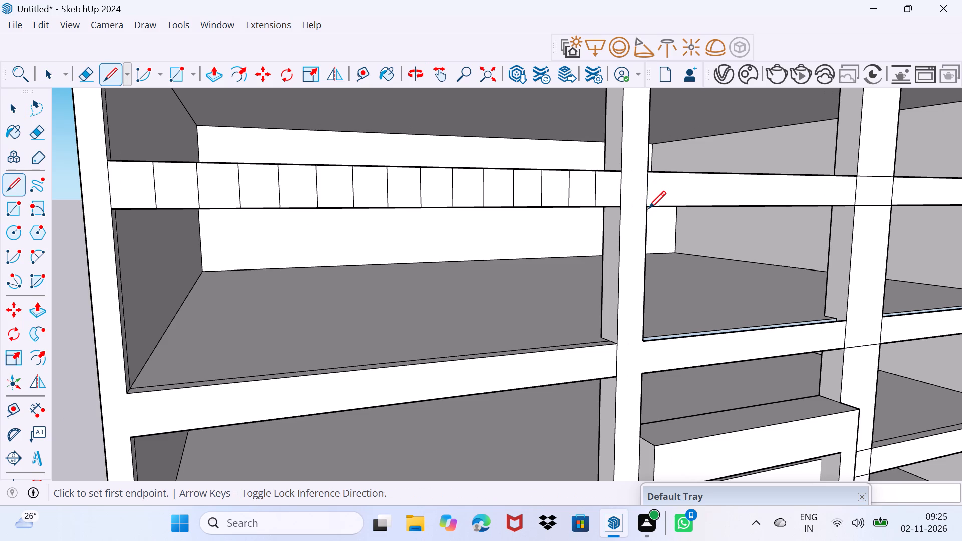
Copy this line along the upper band's central bay to the second pillar, dividing the span into 7 equal parts.
{"action": "key", "text": "m"}
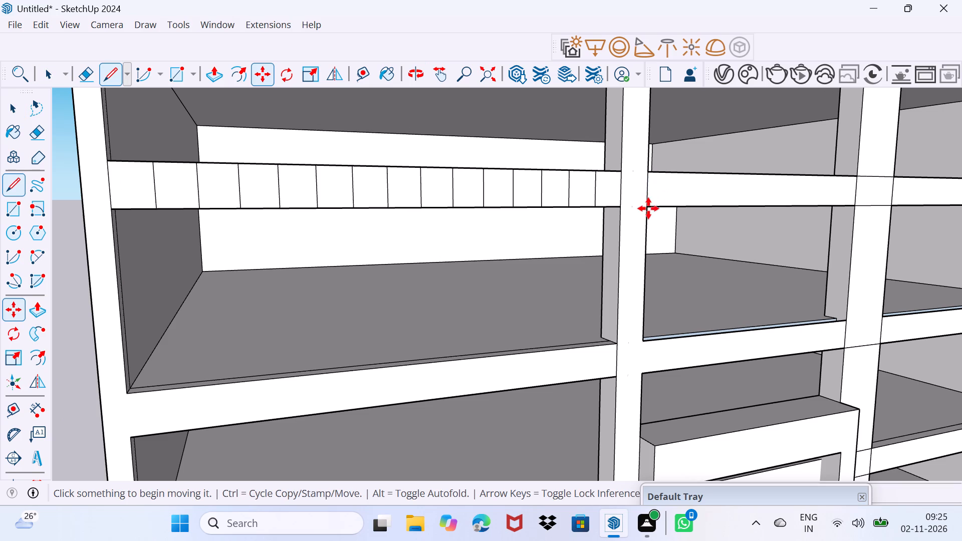
{"action": "left_click", "coordinate": [644, 207]}
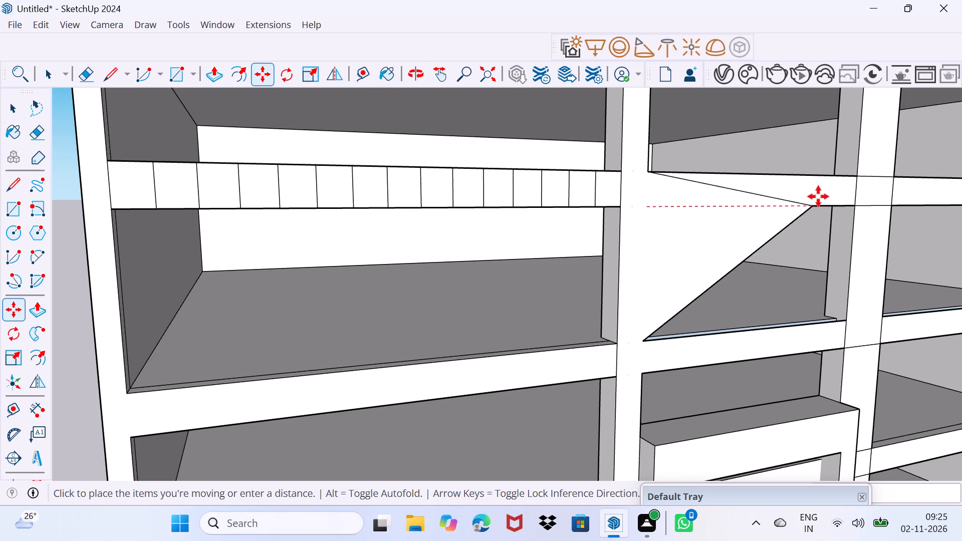
{"action": "key", "text": "Escape"}
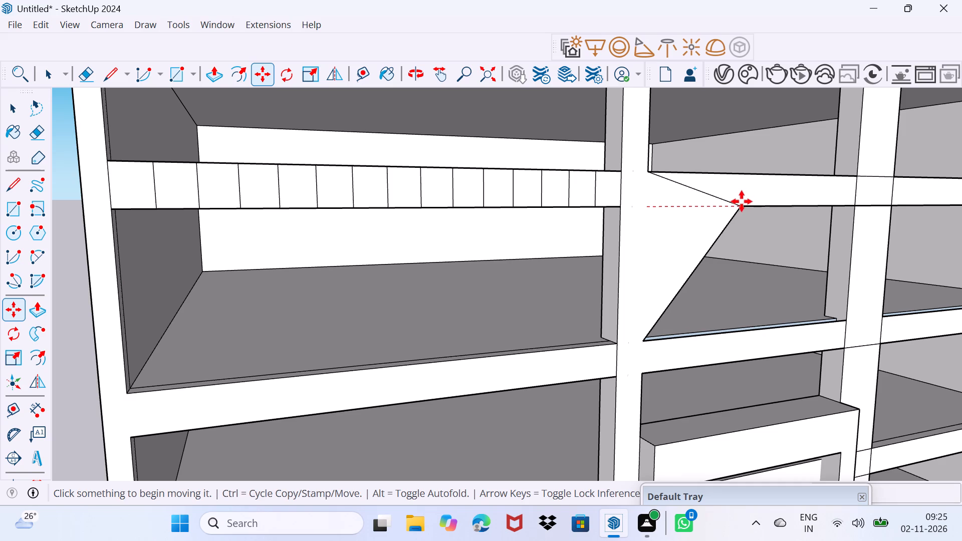
{"action": "left_click", "coordinate": [646, 194]}
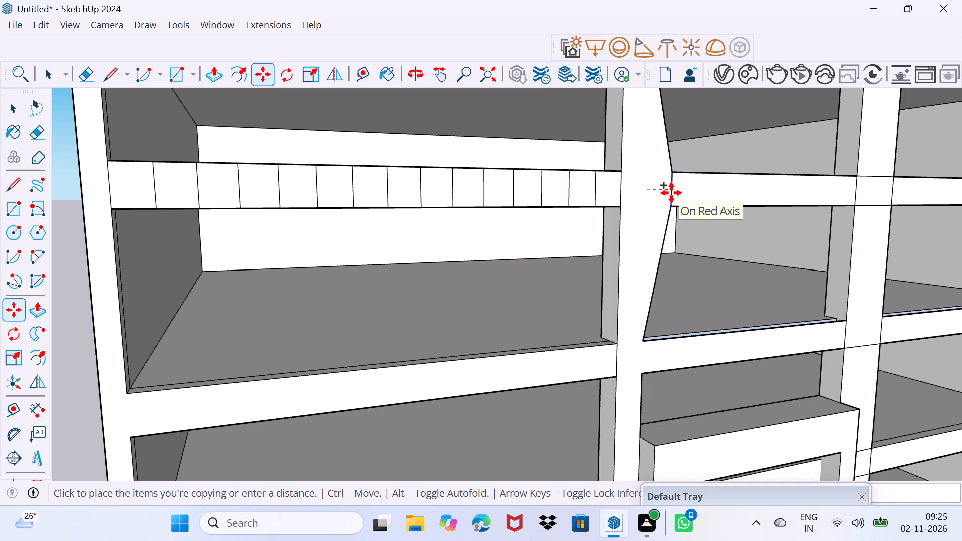
{"action": "left_click", "coordinate": [854, 191]}
{"action": "type", "text": "/7"}
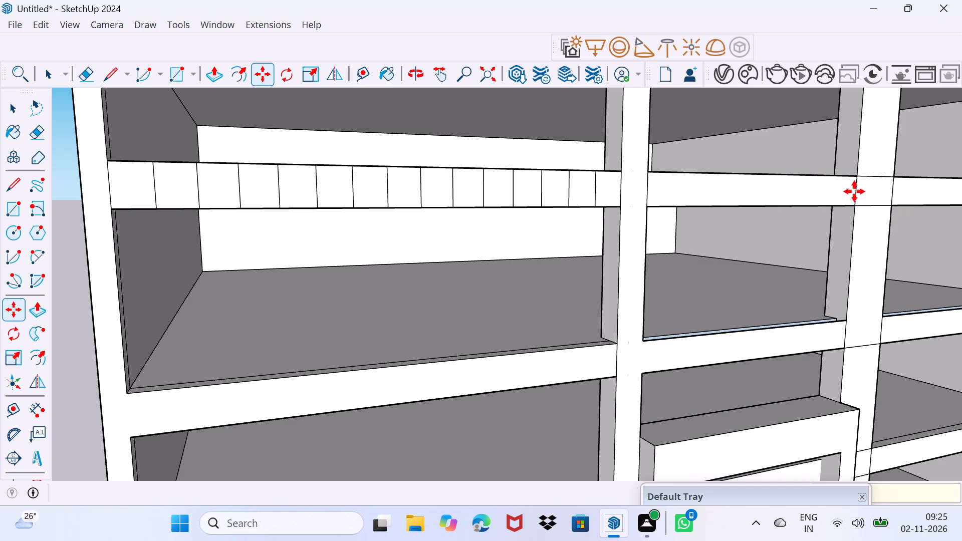
{"action": "key", "text": "Return"}
Copy the second pillar's edge line along the upper band to its far outer end, dividing the span into 8 equal parts.
{"action": "scroll", "coordinate": [842, 194], "scroll_direction": "down", "scroll_amount": 3}
{"action": "middle_click_drag", "start_coordinate": [841, 205], "coordinate": [521, 225], "text": "shift"}
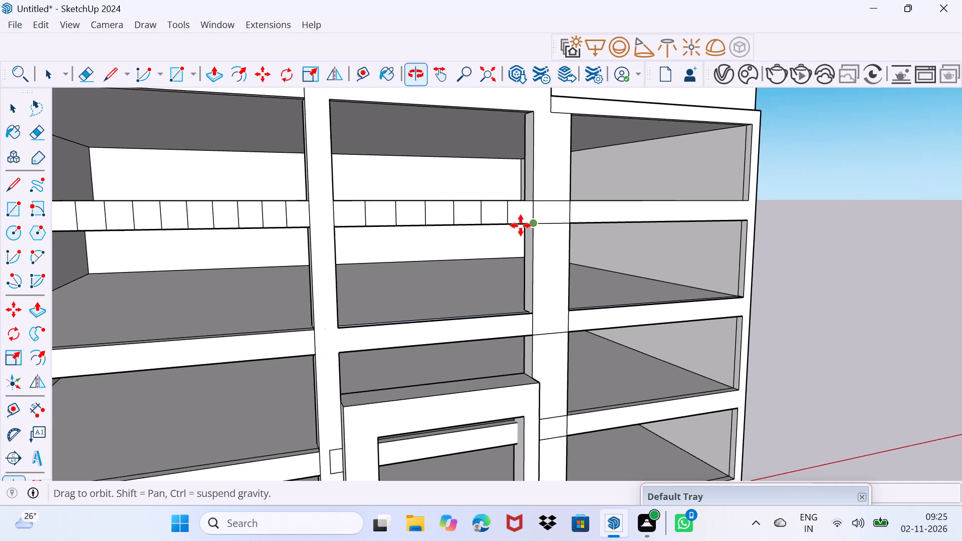
{"action": "middle_click_drag", "start_coordinate": [521, 225], "coordinate": [517, 225], "text": "shift"}
{"action": "scroll", "coordinate": [598, 215], "scroll_direction": "up", "scroll_amount": 2}
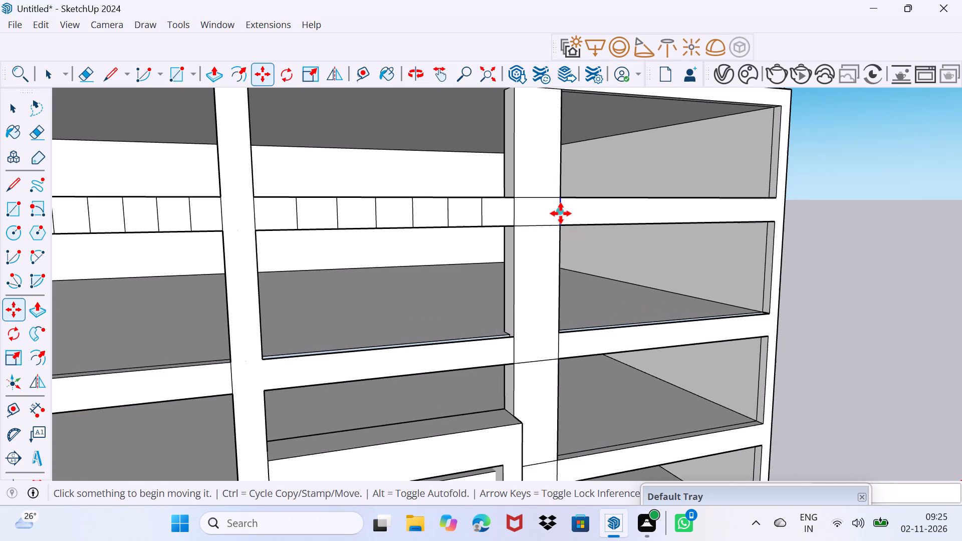
{"action": "left_click", "coordinate": [561, 213]}
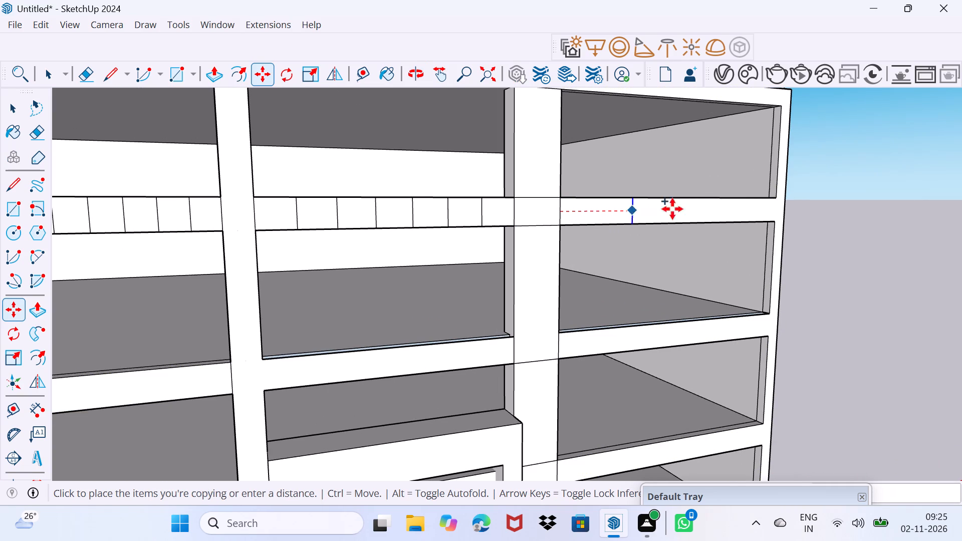
{"action": "scroll", "coordinate": [775, 208], "scroll_direction": "up", "scroll_amount": 1}
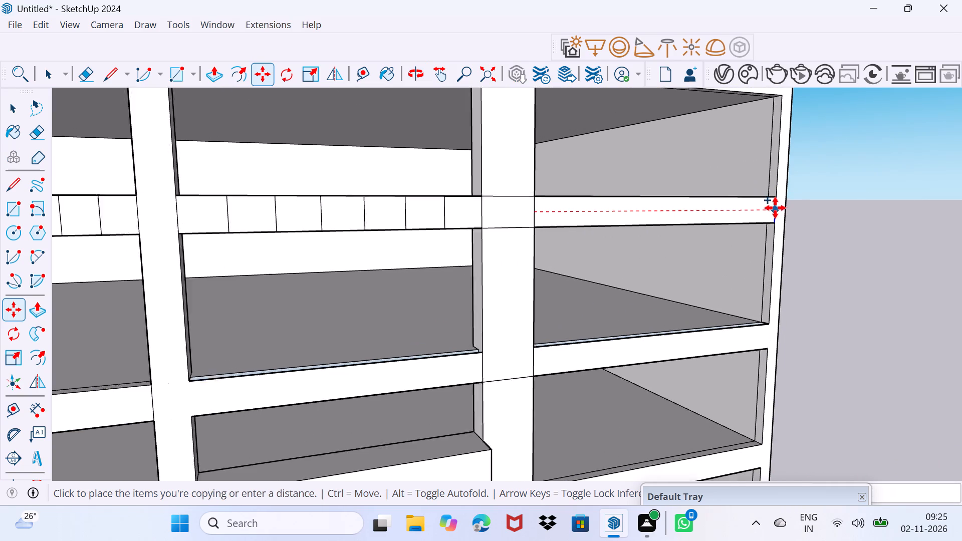
{"action": "scroll", "coordinate": [775, 208], "scroll_direction": "up", "scroll_amount": 7}
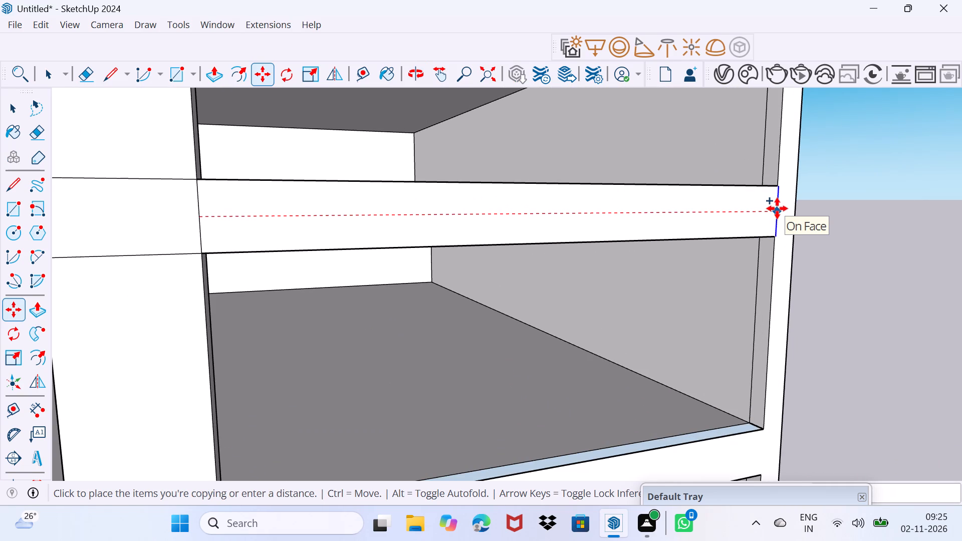
{"action": "left_click", "coordinate": [776, 208]}
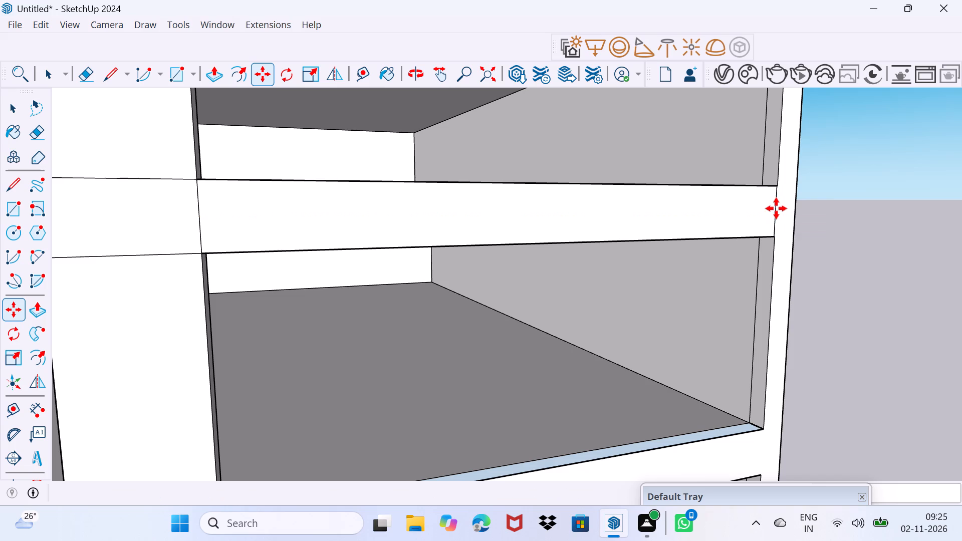
{"action": "key", "text": "slash"}
{"action": "key", "text": "8"}
{"action": "key", "text": "Return"}
Examine the subdivided upper floor band across all three bays of the facade.
{"action": "scroll", "coordinate": [753, 212], "scroll_direction": "down", "scroll_amount": 8}
{"action": "key", "text": "space"}
{"action": "scroll", "coordinate": [392, 194], "scroll_direction": "down", "scroll_amount": 2}
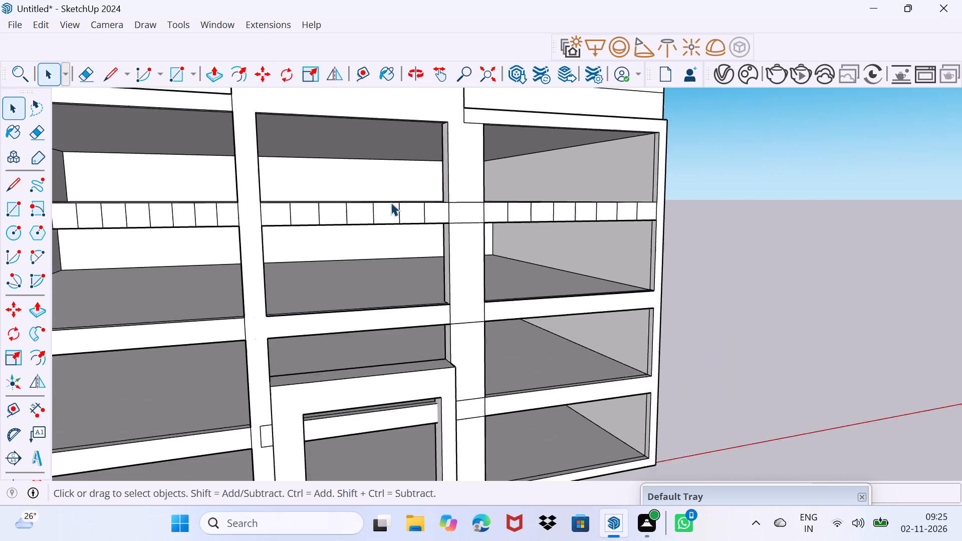
{"action": "scroll", "coordinate": [391, 202], "scroll_direction": "down", "scroll_amount": 1}
{"action": "scroll", "coordinate": [269, 135], "scroll_direction": "up", "scroll_amount": 2}
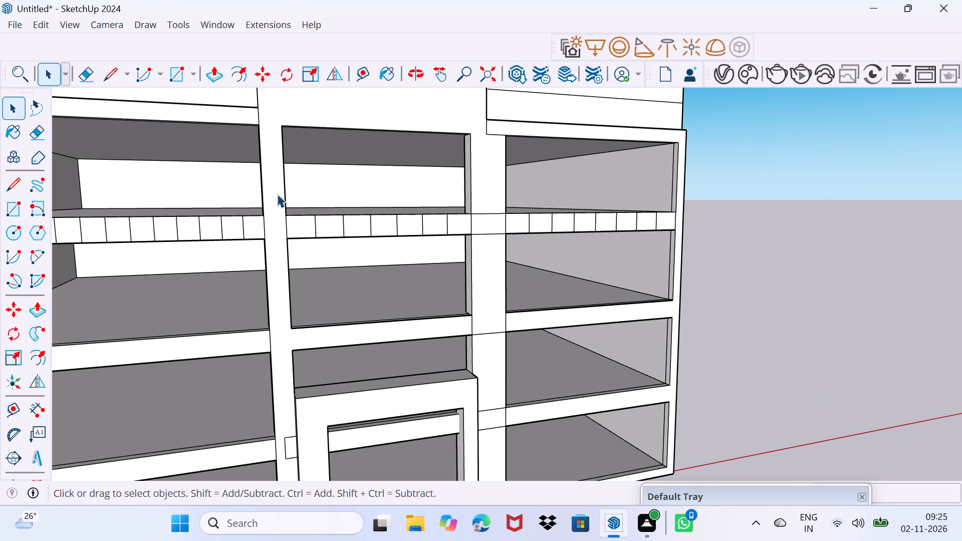
{"action": "scroll", "coordinate": [258, 220], "scroll_direction": "down", "scroll_amount": 3}
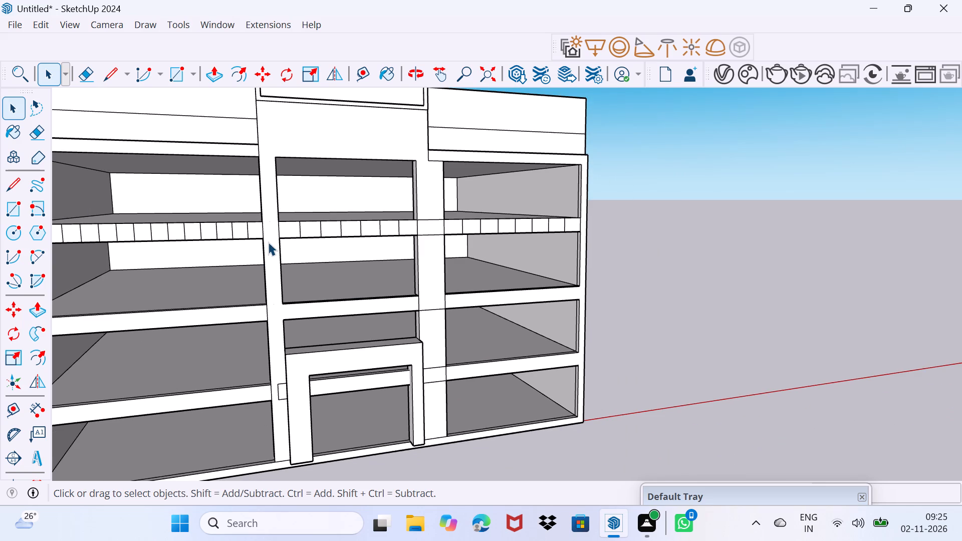
{"action": "scroll", "coordinate": [270, 245], "scroll_direction": "down", "scroll_amount": 1}
Draw a vertical line across the outer end of the floor band below, on the 15-part bay's side, joining the opening corners.
{"action": "middle_click_drag", "start_coordinate": [261, 304], "coordinate": [311, 240]}
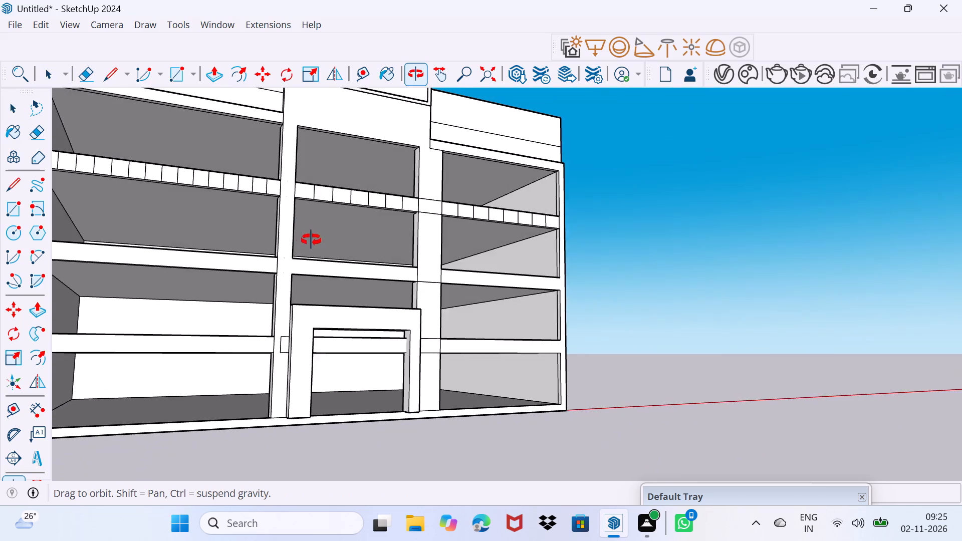
{"action": "middle_click_drag", "start_coordinate": [311, 240], "coordinate": [611, 243]}
{"action": "middle_click_drag", "start_coordinate": [527, 313], "coordinate": [516, 314]}
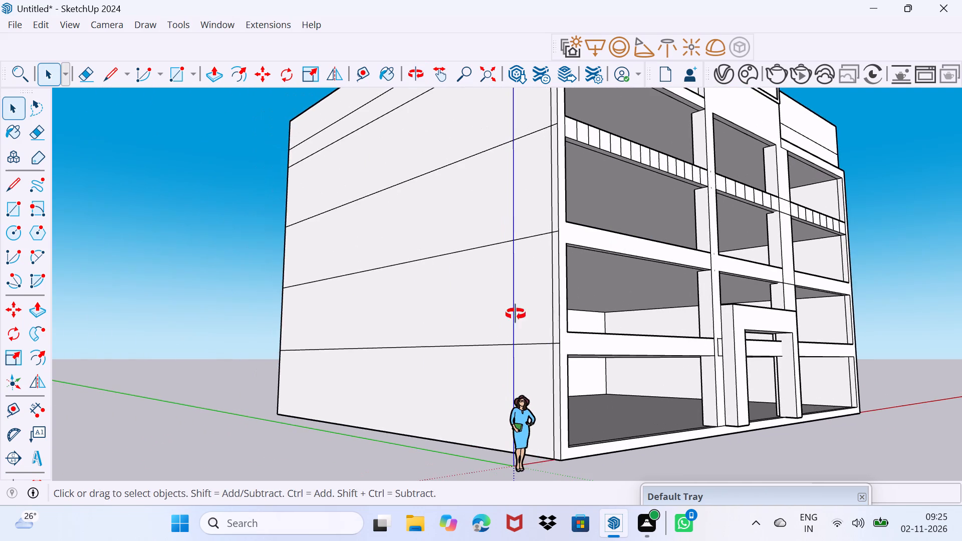
{"action": "middle_click_drag", "start_coordinate": [516, 314], "coordinate": [448, 325]}
{"action": "scroll", "coordinate": [492, 256], "scroll_direction": "up", "scroll_amount": 2}
{"action": "scroll", "coordinate": [451, 256], "scroll_direction": "up", "scroll_amount": 3}
{"action": "key", "text": "l"}
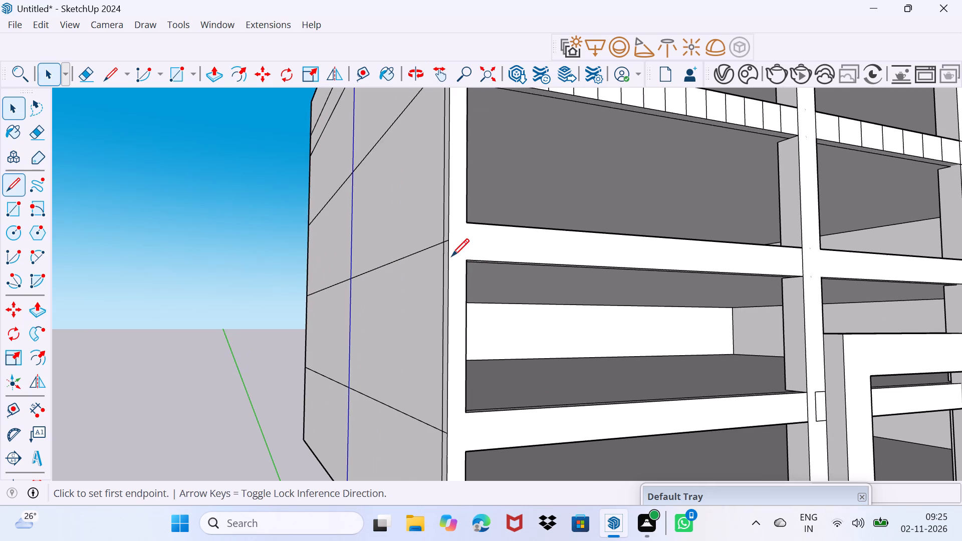
{"action": "left_click", "coordinate": [470, 221]}
{"action": "left_click", "coordinate": [467, 261]}
{"action": "key", "text": "space"}
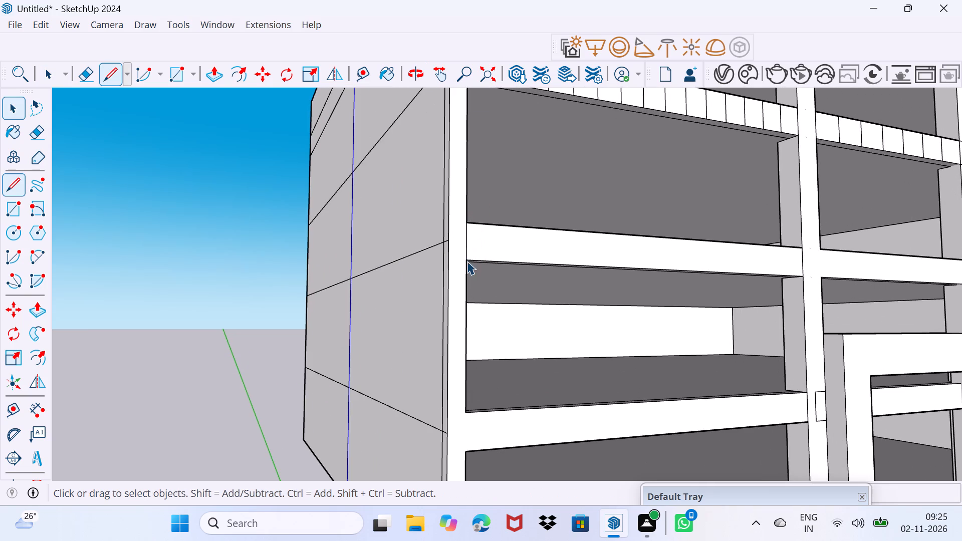
Copy this end line along the middle floor band to the first pillar, dividing the span into 6 equal parts.
{"action": "left_click", "coordinate": [465, 250]}
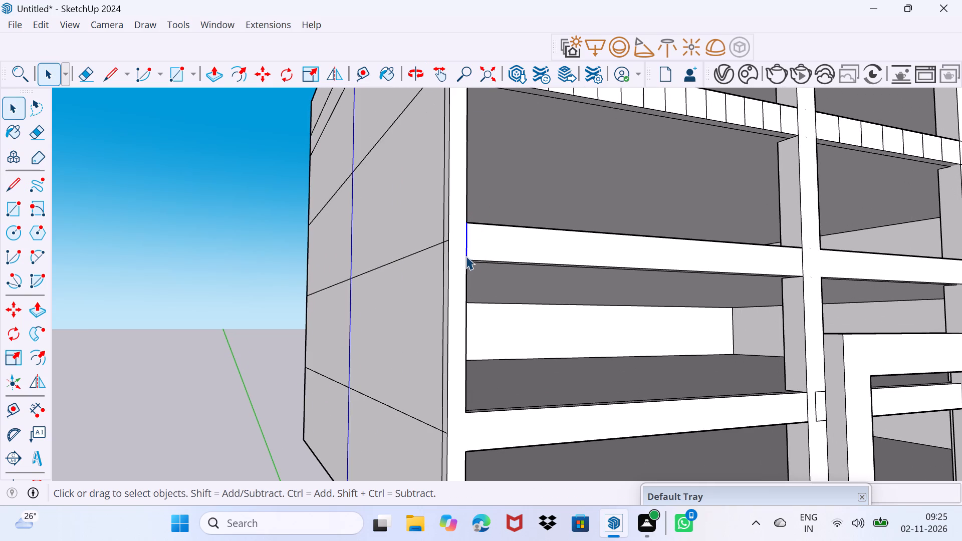
{"action": "key", "text": "m"}
{"action": "left_click", "coordinate": [466, 258]}
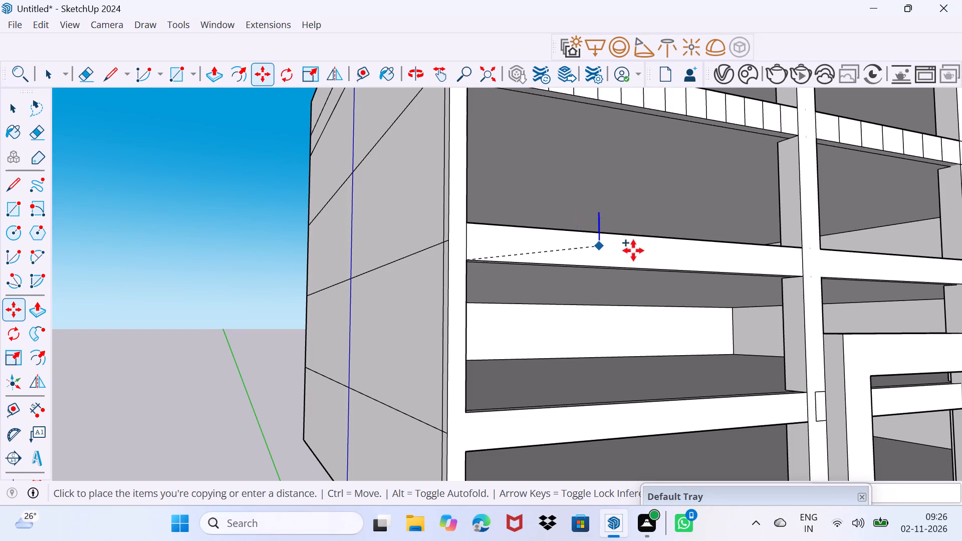
{"action": "left_click", "coordinate": [801, 274]}
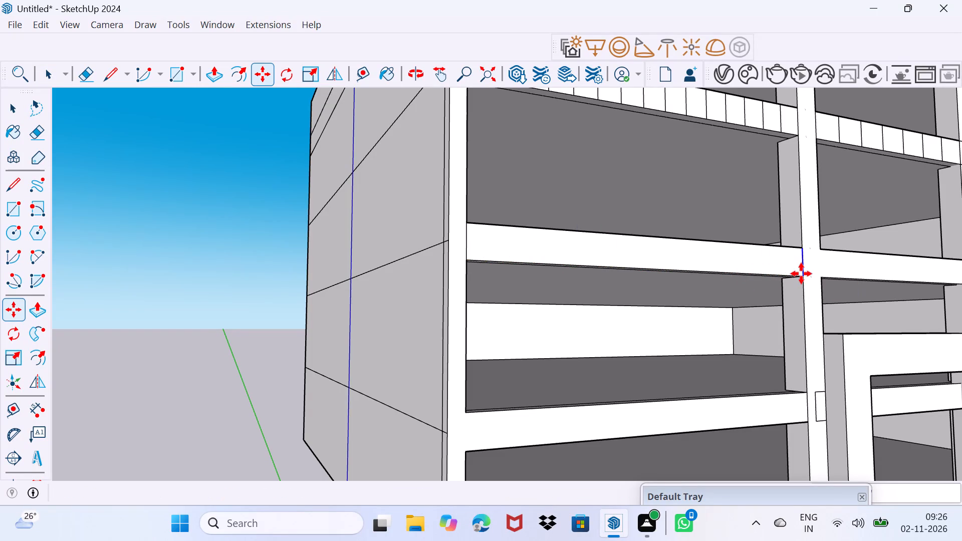
{"action": "key", "text": "slash"}
{"action": "key", "text": "6"}
{"action": "key", "text": "Return"}
Copy the middle band's end line at the first pillar across to the pillar's other edge, beside the central bay.
{"action": "scroll", "coordinate": [800, 275], "scroll_direction": "down", "scroll_amount": 4}
{"action": "middle_click_drag", "start_coordinate": [800, 278], "coordinate": [780, 281]}
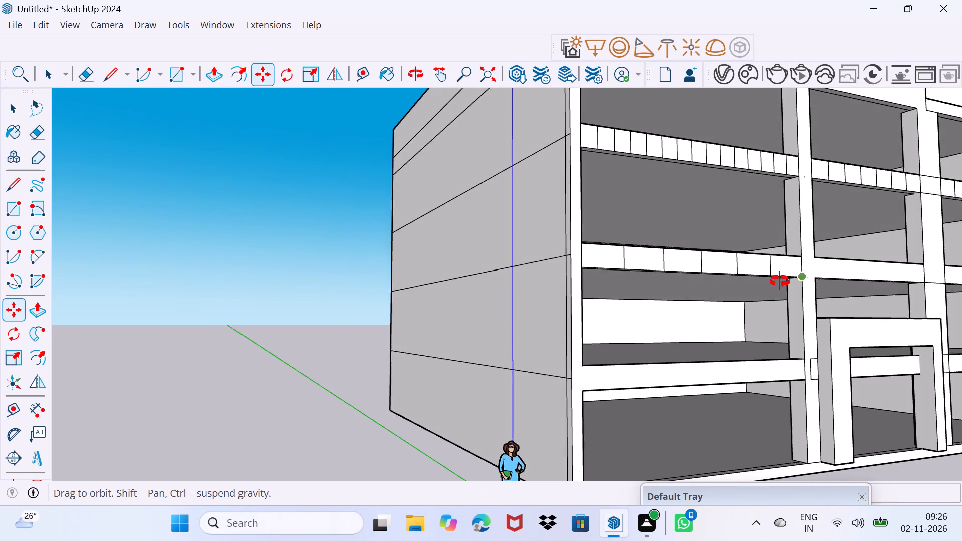
{"action": "middle_click_drag", "start_coordinate": [780, 281], "coordinate": [734, 278]}
{"action": "key", "text": "space"}
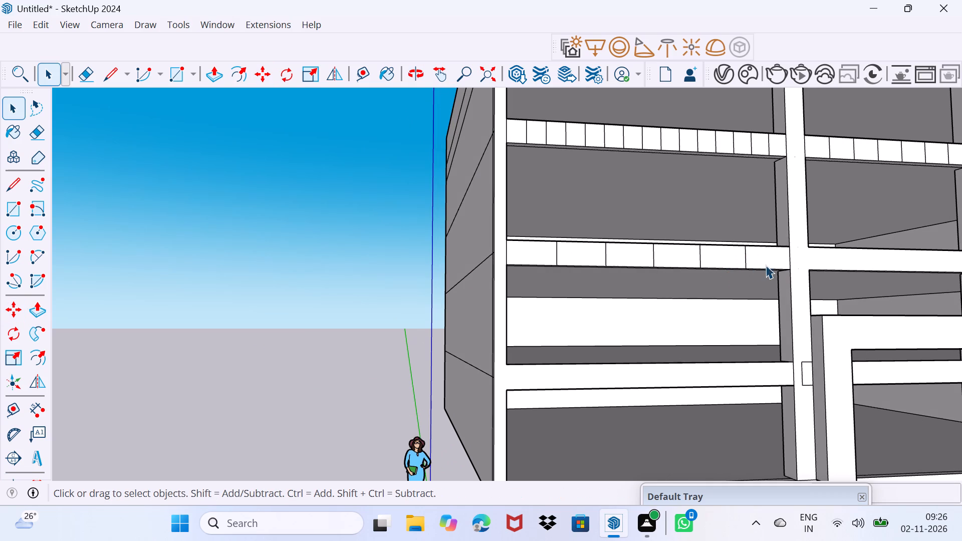
{"action": "left_click", "coordinate": [788, 256]}
{"action": "key", "text": "m"}
{"action": "left_click", "coordinate": [792, 266]}
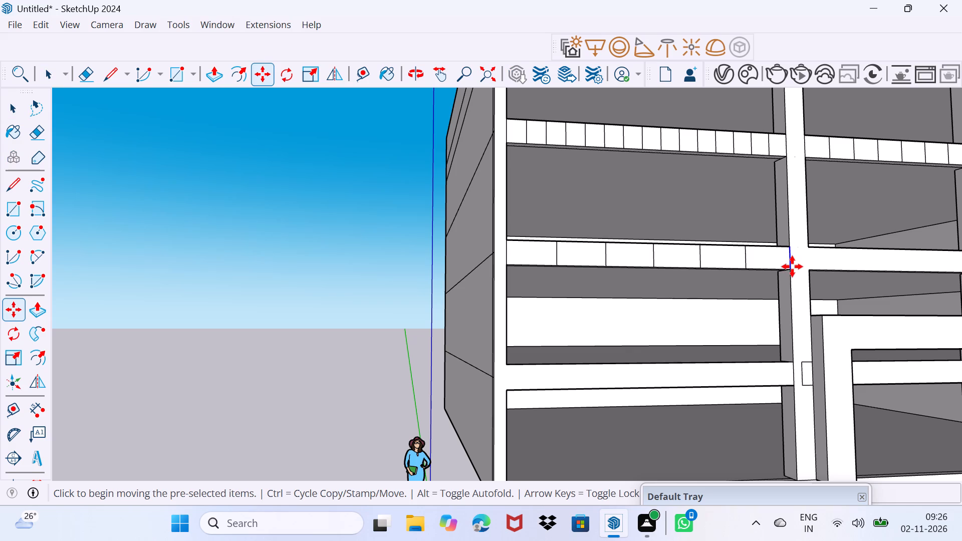
{"action": "left_click", "coordinate": [812, 266]}
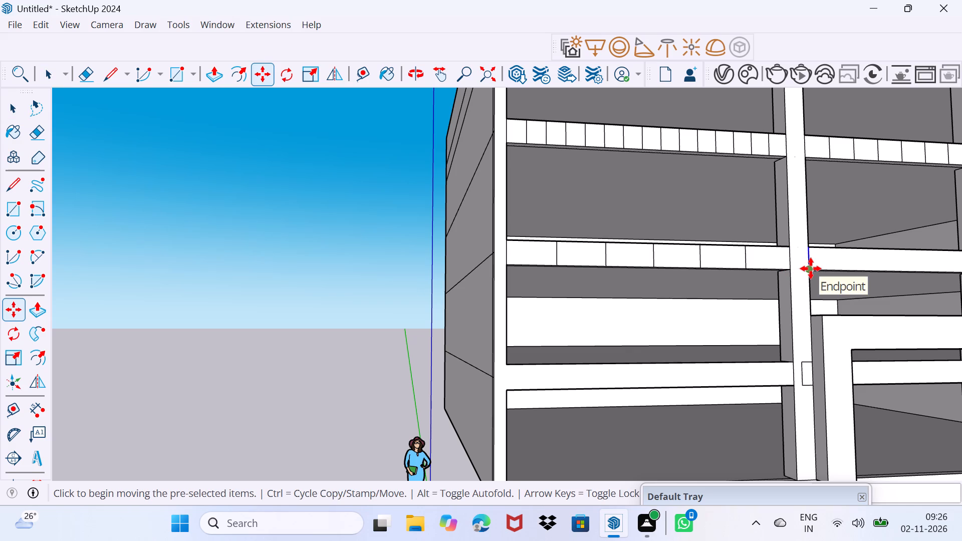
Copy the middle band's line at the first pillar across the central bay to the second pillar, dividing the span into 9 equal parts.
{"action": "middle_click_drag", "start_coordinate": [811, 268], "coordinate": [415, 264], "text": "shift"}
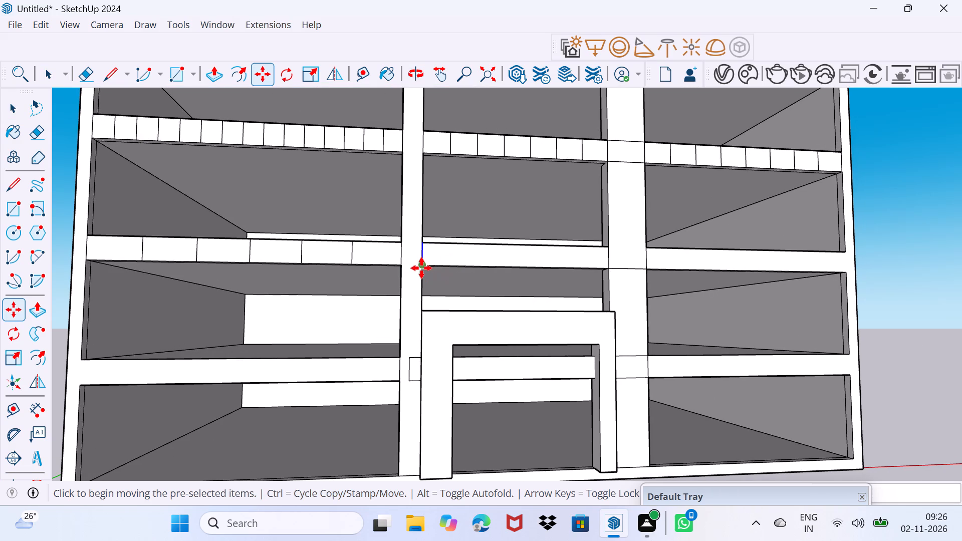
{"action": "left_click", "coordinate": [421, 267]}
{"action": "left_click", "coordinate": [611, 277]}
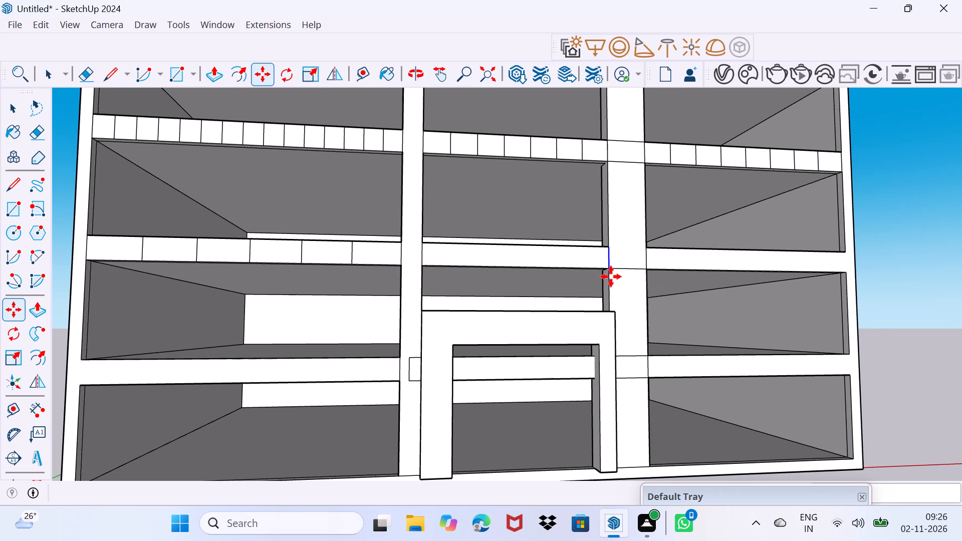
{"action": "key", "text": "slash"}
{"action": "type", "text": "9\""}
{"action": "key", "text": "Return"}
{"action": "key", "text": "space"}
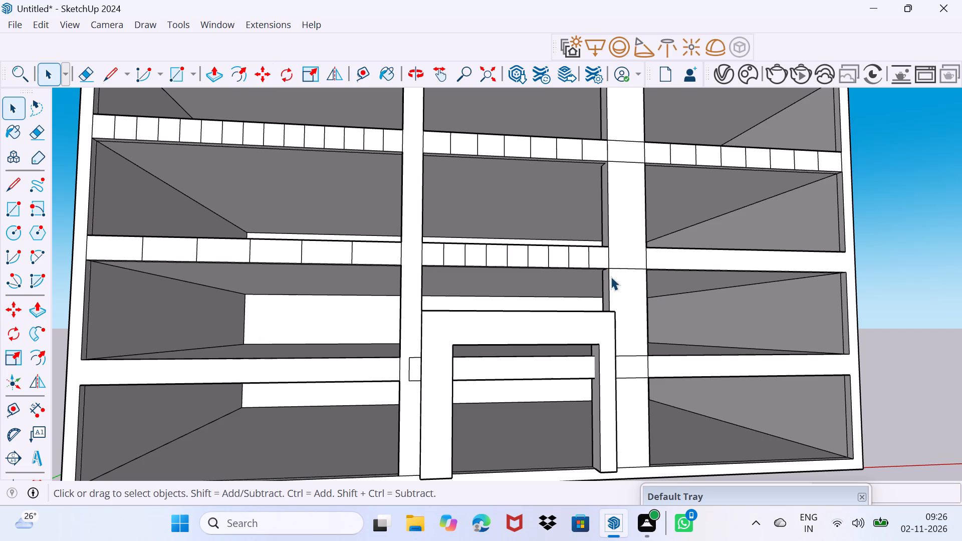
Copy the middle band's end line at the second pillar to the outer end of that side bay, dividing the span into 9 equal parts.
{"action": "middle_click_drag", "start_coordinate": [323, 290], "coordinate": [349, 308]}
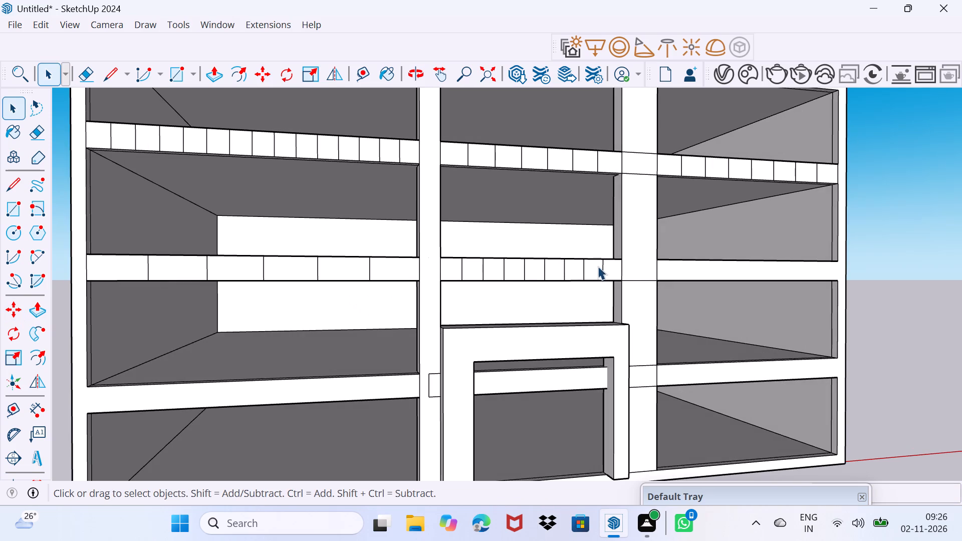
{"action": "left_click", "coordinate": [656, 270]}
{"action": "left_click_drag", "start_coordinate": [657, 277], "coordinate": [656, 282]}
{"action": "key", "text": "m"}
{"action": "left_click", "coordinate": [659, 282]}
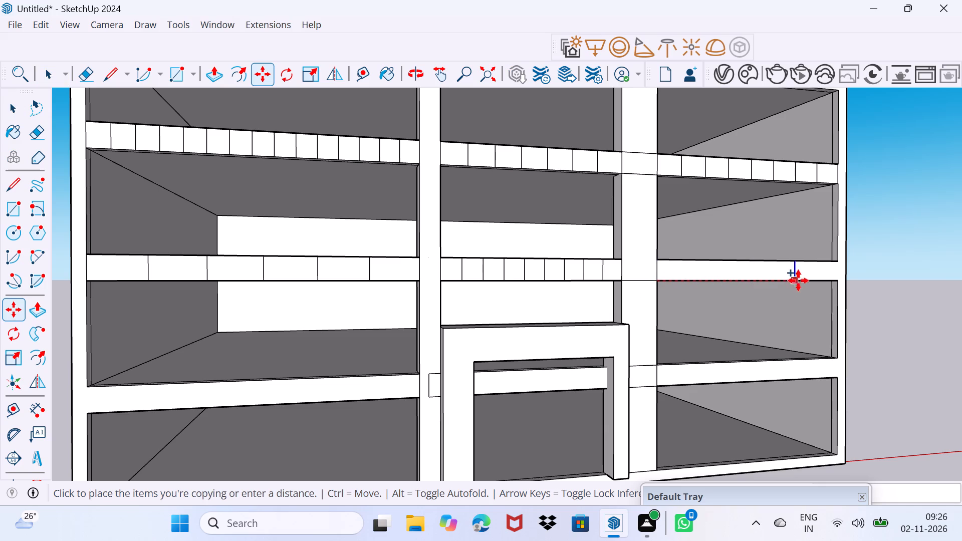
{"action": "left_click", "coordinate": [838, 277]}
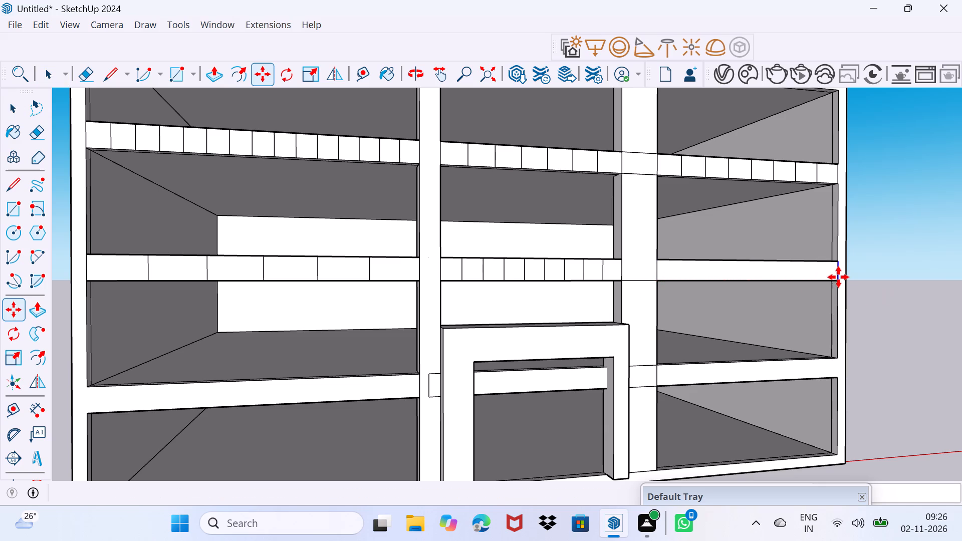
{"action": "key", "text": "slash"}
{"action": "type", "text": "9\""}
{"action": "key", "text": "Return"}
{"action": "scroll", "coordinate": [697, 294], "scroll_direction": "down", "scroll_amount": 2}
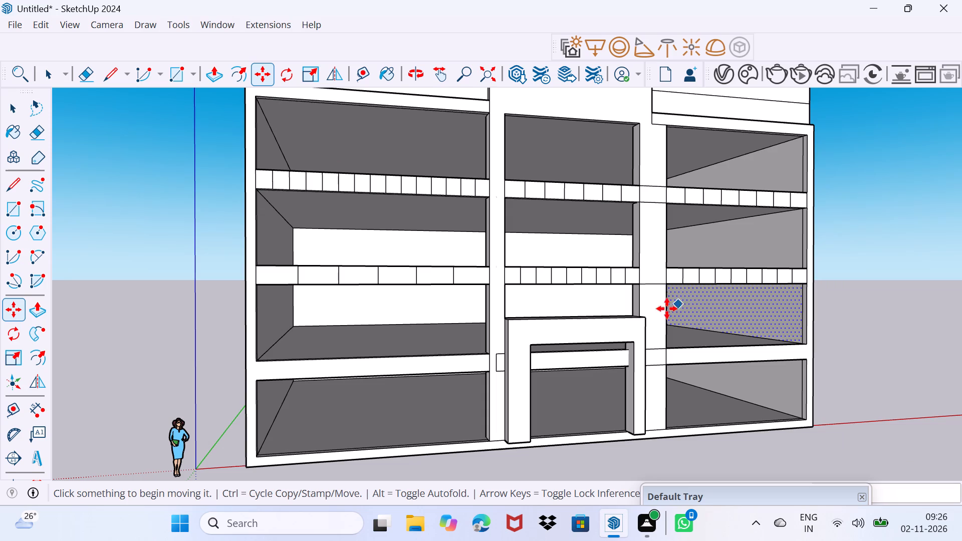
{"action": "key", "text": "space"}
Draw a horizontal line across the top of the narrow first pillar, joining the upper corners of the adjacent openings.
{"action": "middle_click_drag", "start_coordinate": [486, 237], "coordinate": [477, 263]}
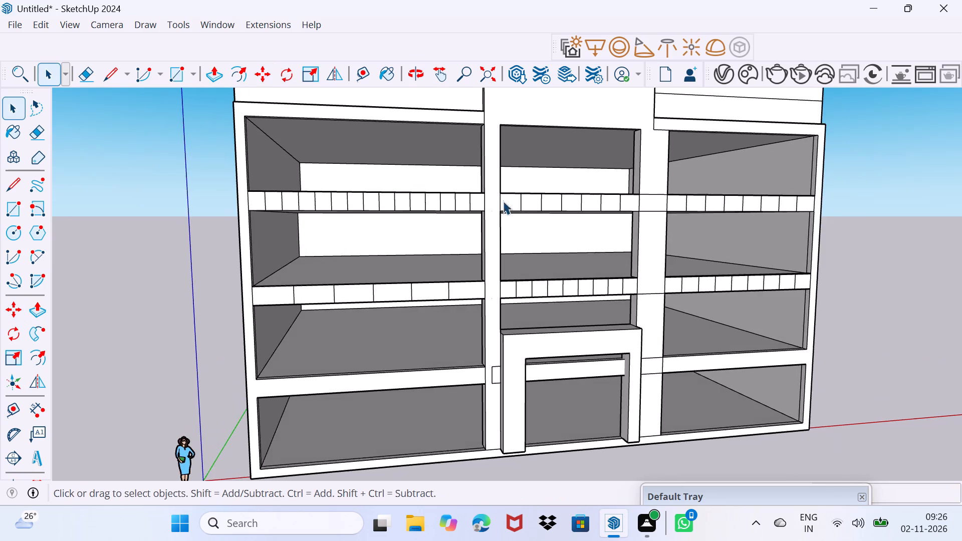
{"action": "scroll", "coordinate": [487, 151], "scroll_direction": "up", "scroll_amount": 4}
{"action": "middle_click_drag", "start_coordinate": [493, 148], "coordinate": [503, 159]}
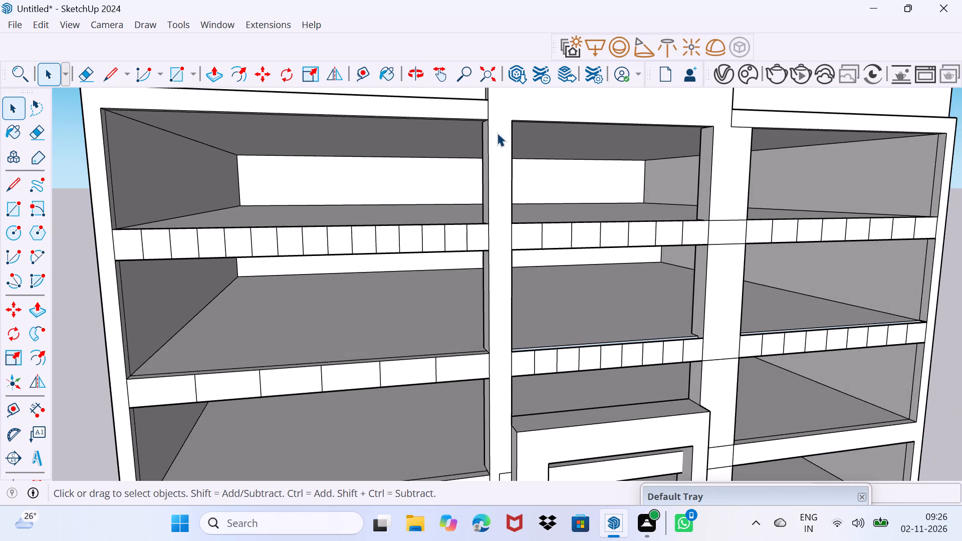
{"action": "scroll", "coordinate": [494, 130], "scroll_direction": "up", "scroll_amount": 1}
{"action": "key", "text": "l"}
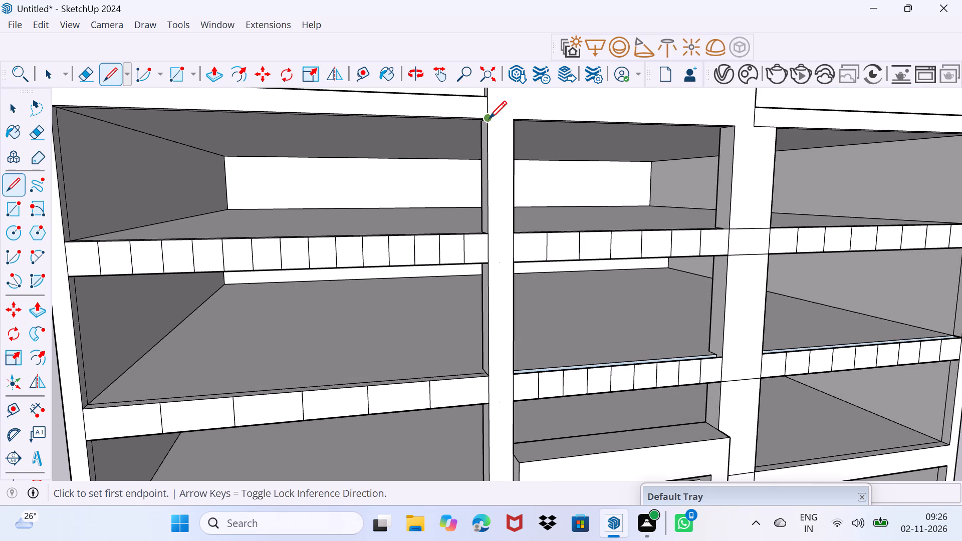
{"action": "left_click", "coordinate": [489, 118]}
{"action": "left_click", "coordinate": [523, 117]}
{"action": "key", "text": "space"}
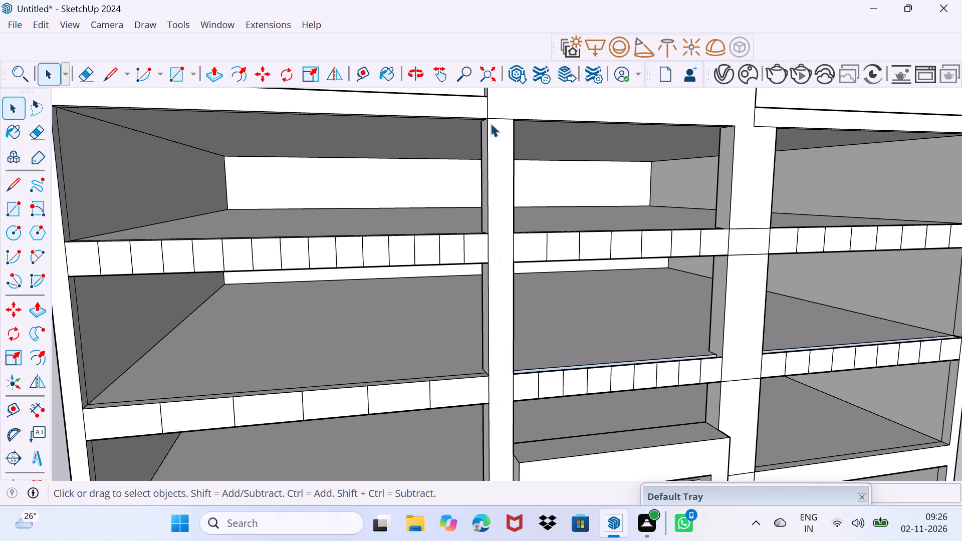
Copy the first pillar's top line down to its base and divide the pillar height into 20 equal parts.
{"action": "left_click", "coordinate": [497, 119]}
{"action": "key", "text": "m"}
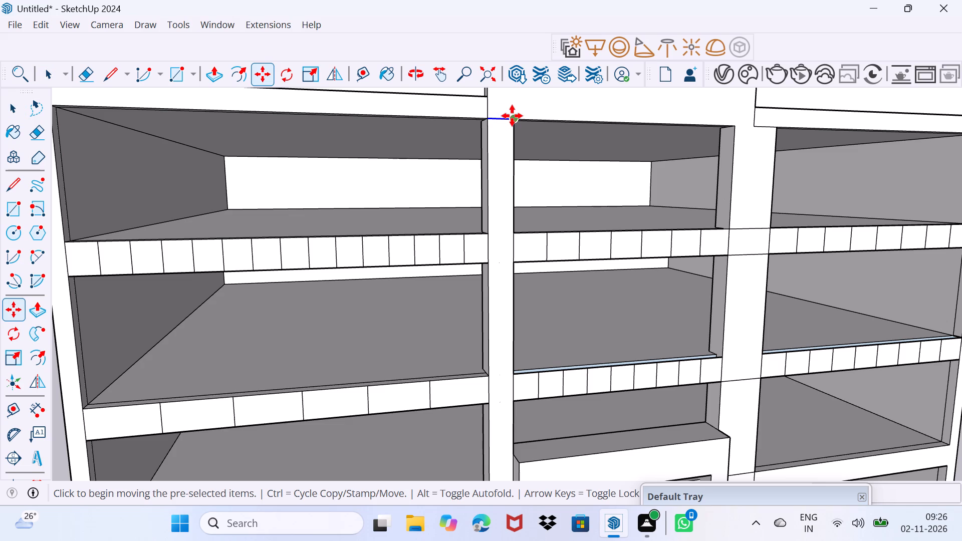
{"action": "left_click", "coordinate": [512, 116]}
{"action": "scroll", "coordinate": [504, 186], "scroll_direction": "down", "scroll_amount": 3}
{"action": "middle_click_drag", "start_coordinate": [505, 234], "coordinate": [494, 186], "text": "shift"}
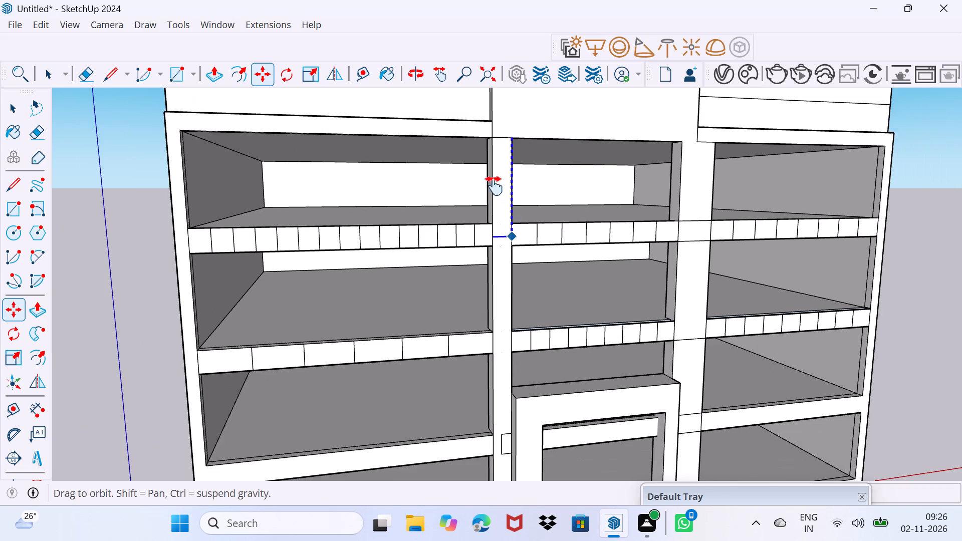
{"action": "middle_click_drag", "start_coordinate": [494, 186], "coordinate": [497, 62], "text": "shift"}
{"action": "scroll", "coordinate": [491, 371], "scroll_direction": "up", "scroll_amount": 10}
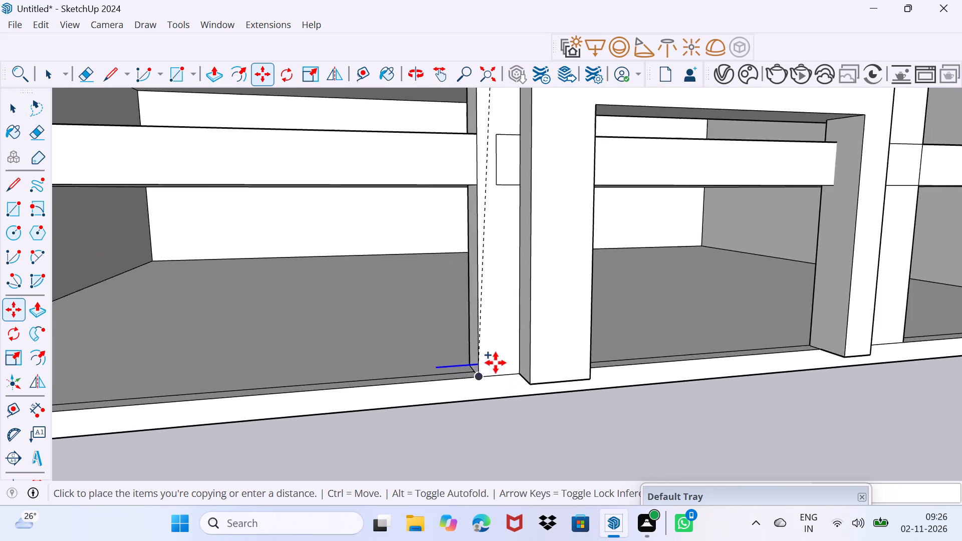
{"action": "scroll", "coordinate": [496, 363], "scroll_direction": "up", "scroll_amount": 2}
{"action": "left_click", "coordinate": [534, 378]}
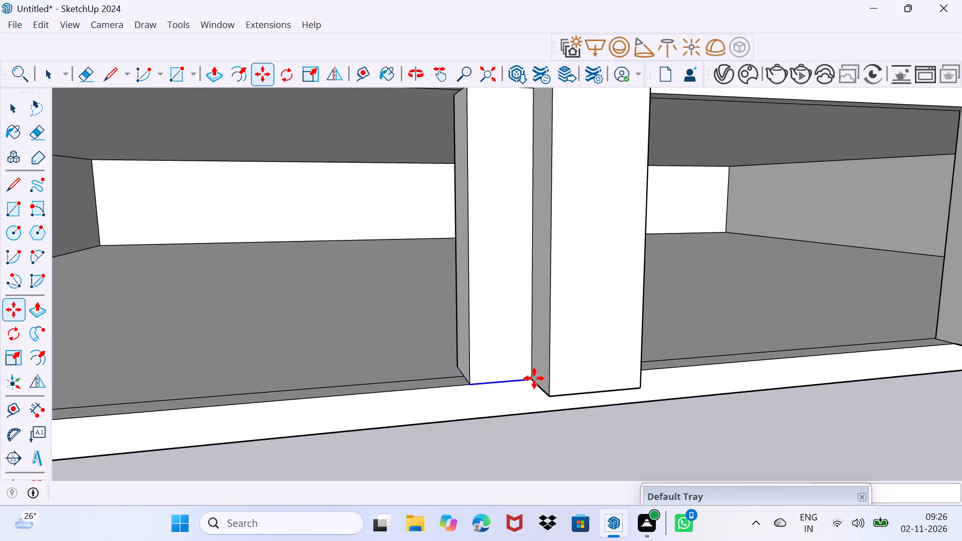
{"action": "key", "text": "slash"}
{"action": "type", "text": "20"}
{"action": "key", "text": "Return"}
{"action": "scroll", "coordinate": [605, 340], "scroll_direction": "down", "scroll_amount": 12}
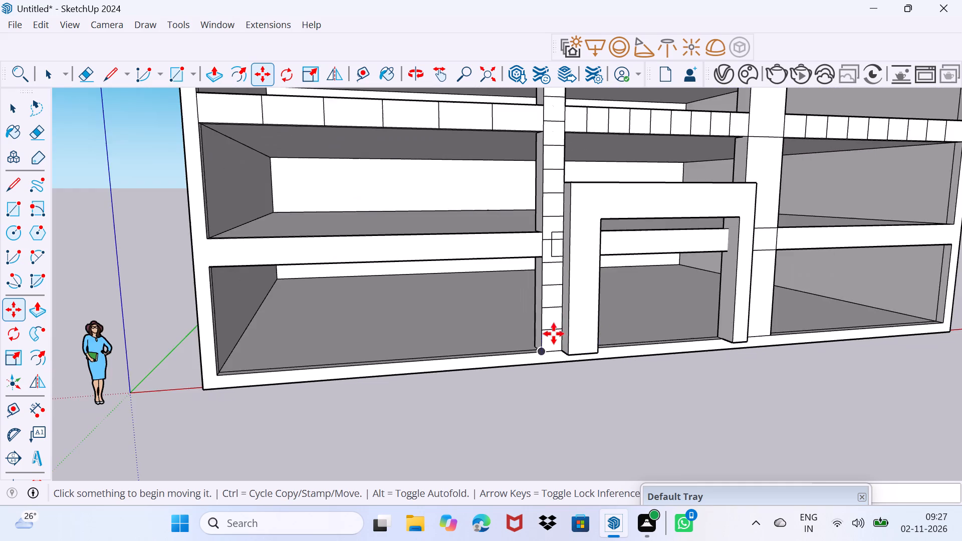
{"action": "middle_click_drag", "start_coordinate": [561, 317], "coordinate": [473, 323]}
{"action": "key", "text": "space"}
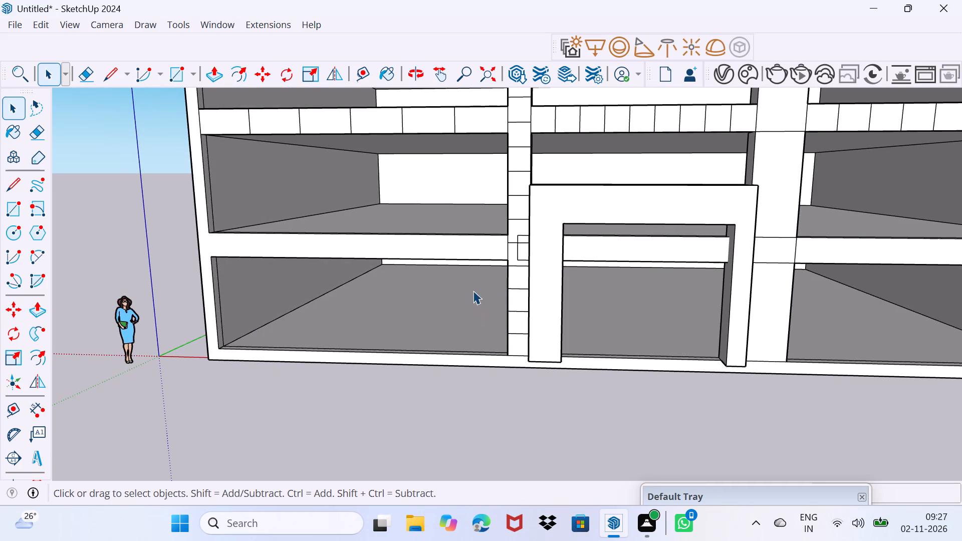
Draw a horizontal line across the top of the wider second pillar, joining the upper corners of the adjacent openings.
{"action": "middle_click_drag", "start_coordinate": [473, 289], "coordinate": [395, 381]}
{"action": "middle_click_drag", "start_coordinate": [496, 312], "coordinate": [456, 373], "text": "shift"}
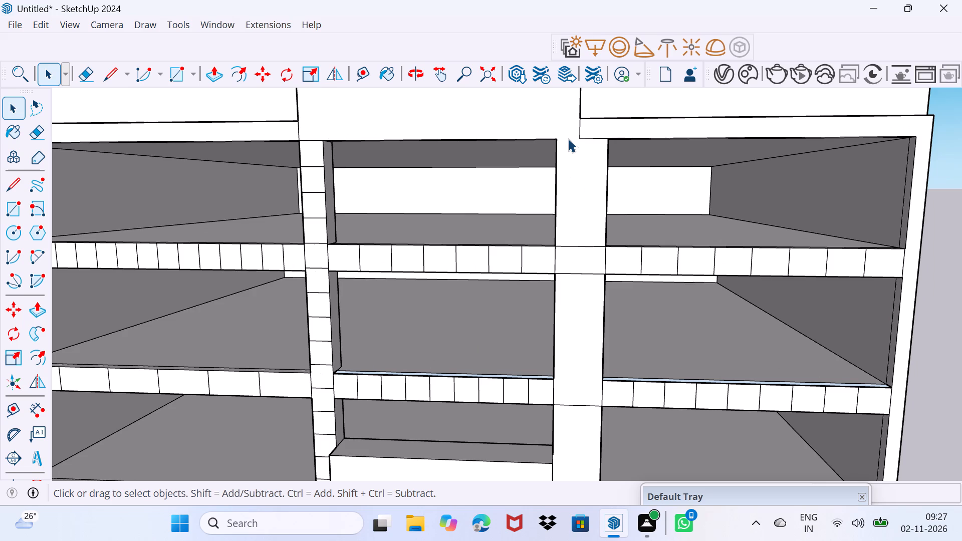
{"action": "key", "text": "l"}
{"action": "left_click", "coordinate": [557, 140]}
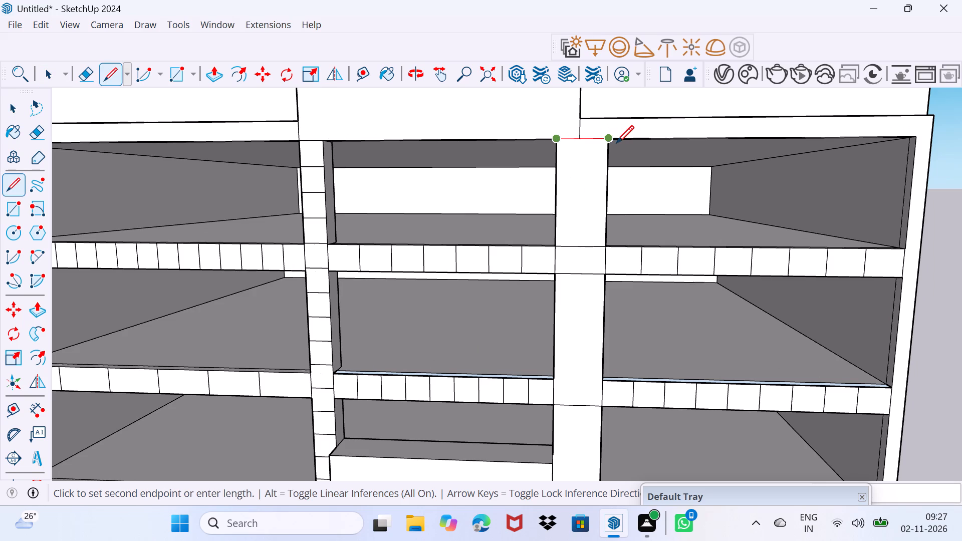
{"action": "left_click", "coordinate": [606, 143]}
{"action": "key", "text": "space"}
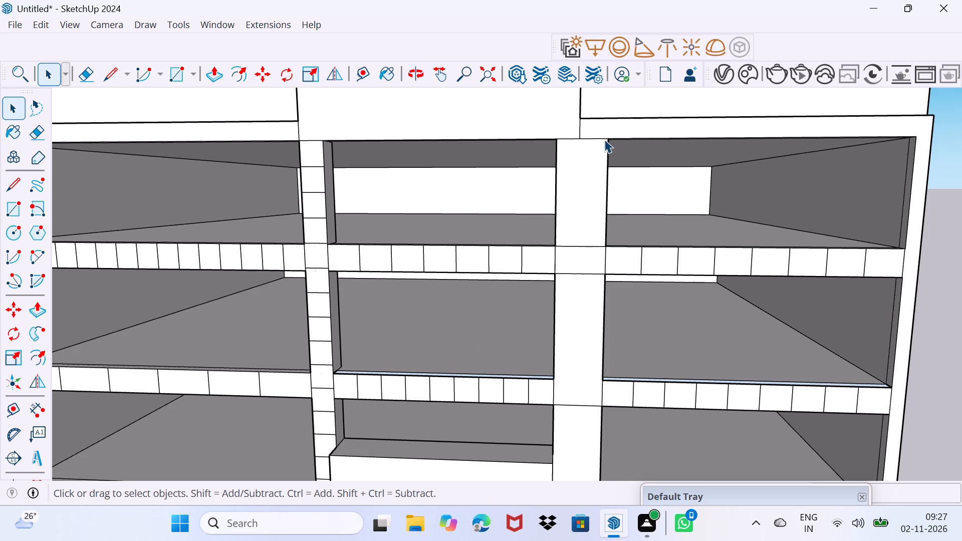
Copy the second pillar's top line down to its base and divide the pillar height into 20 equal parts.
{"action": "left_click", "coordinate": [597, 139]}
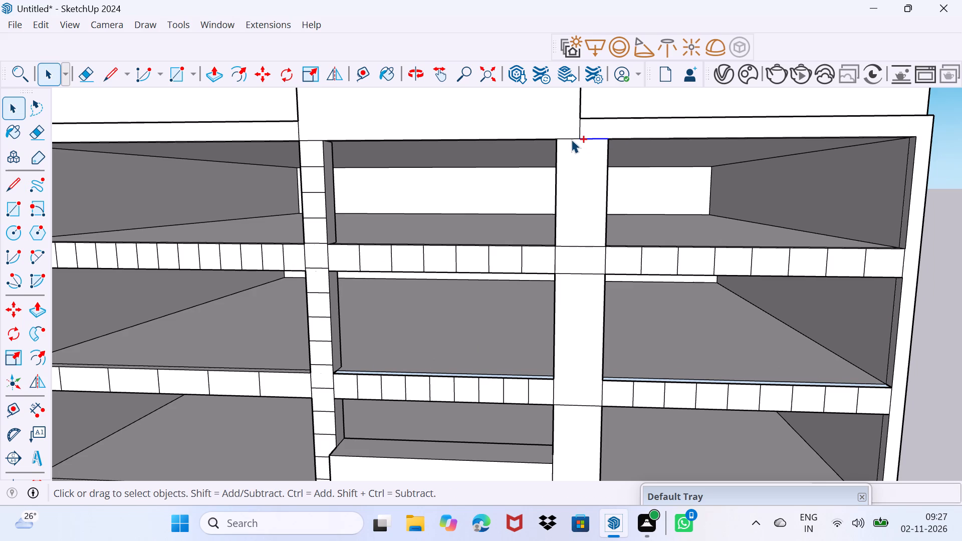
{"action": "left_click", "coordinate": [571, 138], "text": "ctrl"}
{"action": "key", "text": "m"}
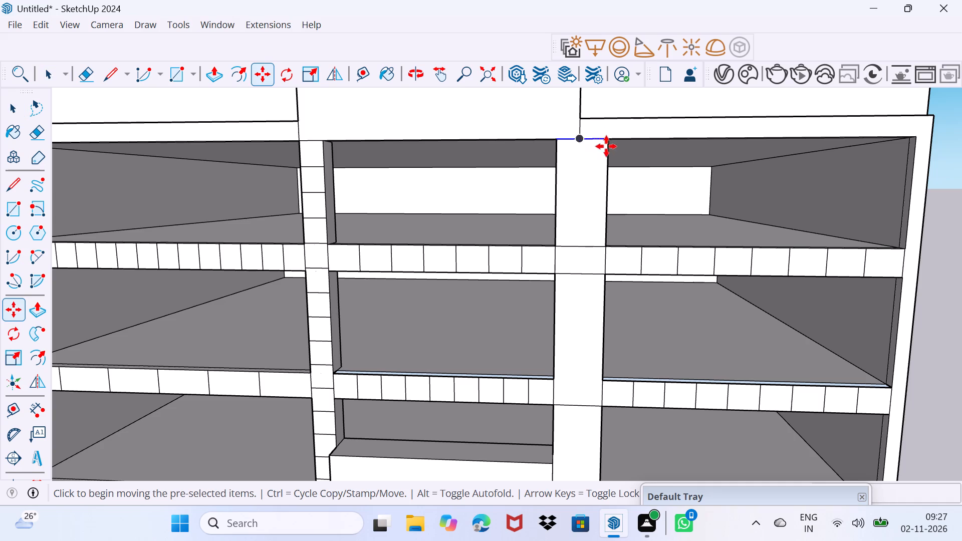
{"action": "left_click", "coordinate": [609, 141]}
{"action": "scroll", "coordinate": [599, 253], "scroll_direction": "down", "scroll_amount": 3}
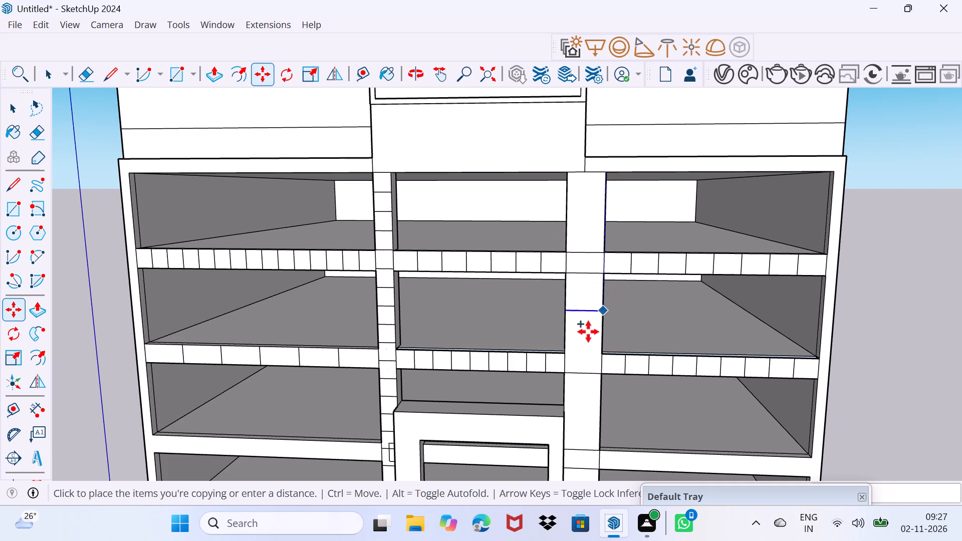
{"action": "middle_click_drag", "start_coordinate": [587, 329], "coordinate": [589, 92], "text": "shift"}
{"action": "scroll", "coordinate": [591, 310], "scroll_direction": "up", "scroll_amount": 5}
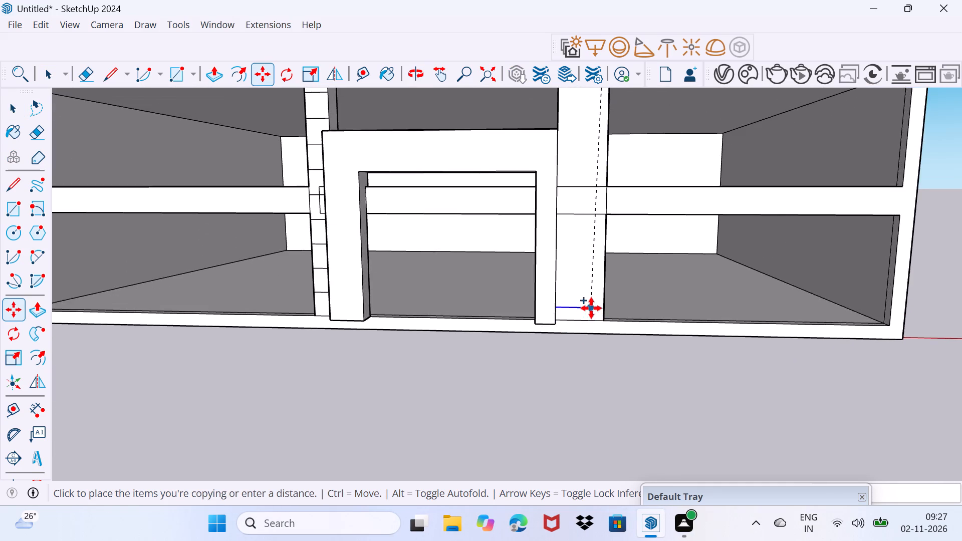
{"action": "scroll", "coordinate": [591, 308], "scroll_direction": "up", "scroll_amount": 9}
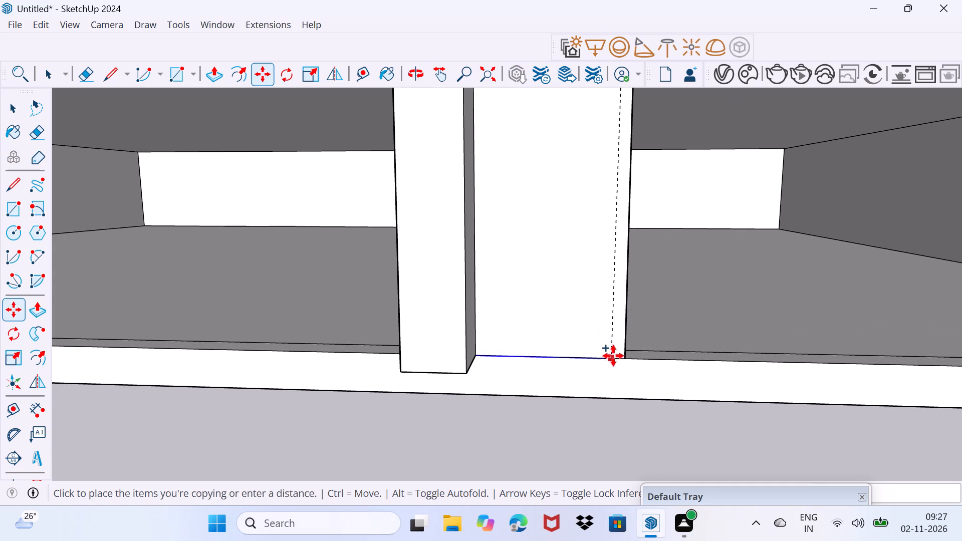
{"action": "left_click", "coordinate": [621, 356]}
{"action": "key", "text": "slash"}
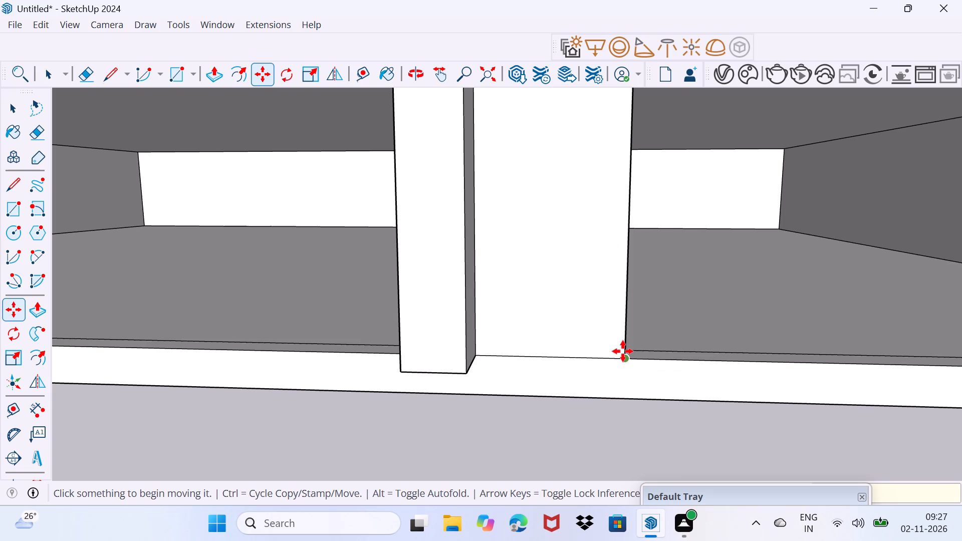
{"action": "type", "text": "20"}
{"action": "key", "text": "Return"}
Copy the lowest floor band's end edge at the wider pillar across the right-hand bay and divide the span into 9 equal panels.
{"action": "scroll", "coordinate": [623, 351], "scroll_direction": "down", "scroll_amount": 7}
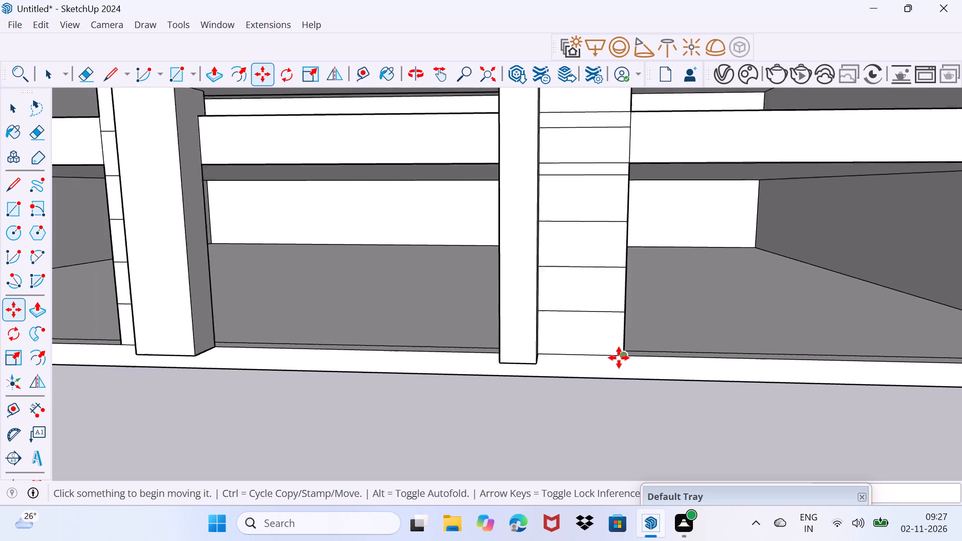
{"action": "scroll", "coordinate": [619, 358], "scroll_direction": "down", "scroll_amount": 11}
{"action": "middle_click_drag", "start_coordinate": [625, 354], "coordinate": [581, 366]}
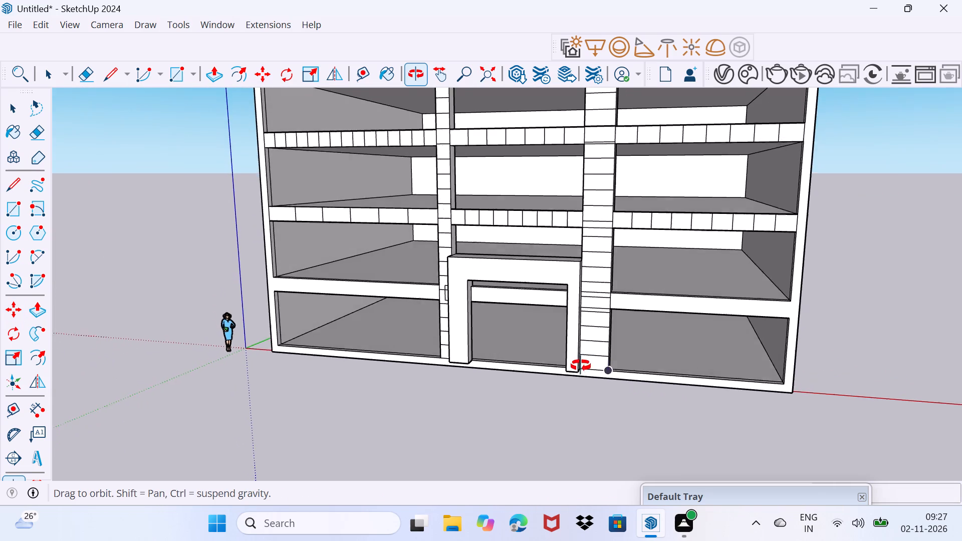
{"action": "middle_click_drag", "start_coordinate": [581, 366], "coordinate": [628, 398]}
{"action": "scroll", "coordinate": [617, 362], "scroll_direction": "up", "scroll_amount": 5}
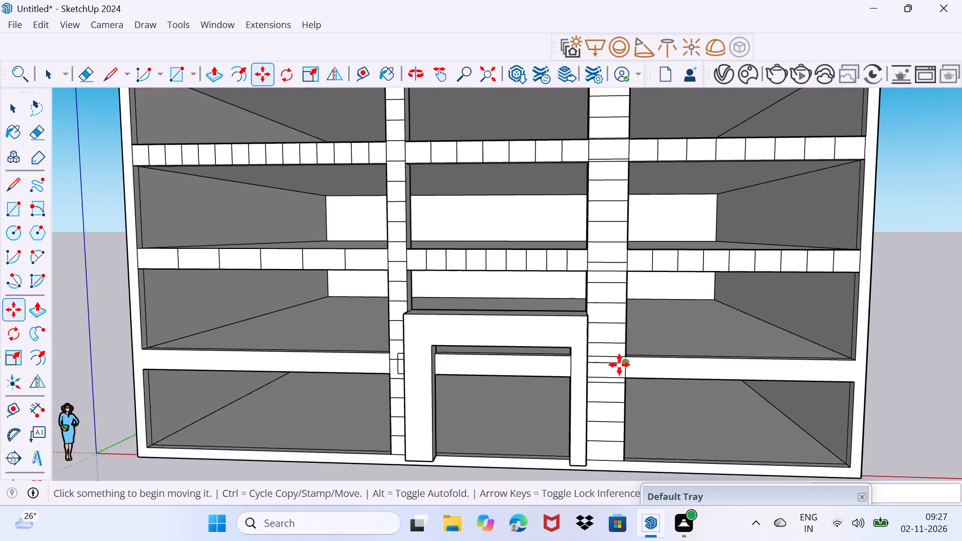
{"action": "scroll", "coordinate": [619, 365], "scroll_direction": "up", "scroll_amount": 4}
{"action": "key", "text": "space"}
{"action": "left_click", "coordinate": [632, 375]}
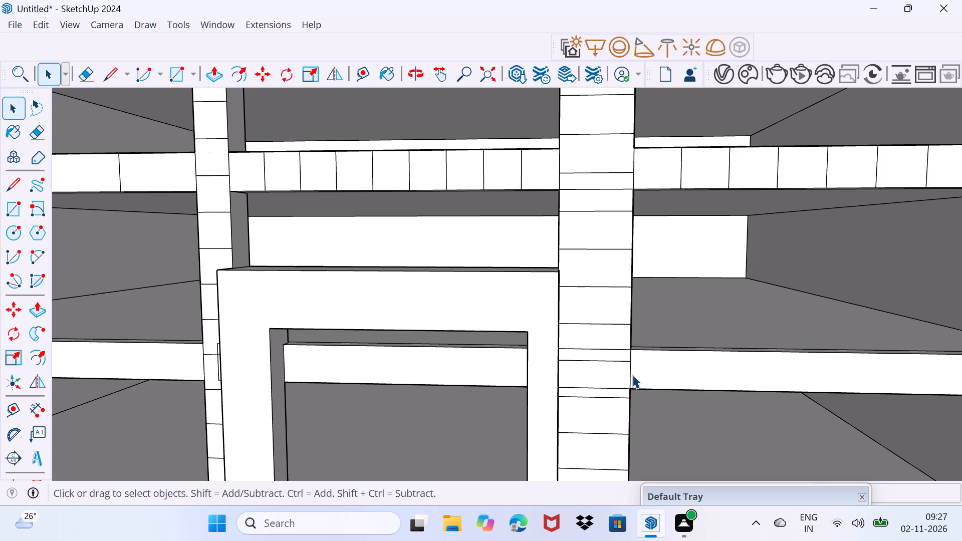
{"action": "left_click", "coordinate": [628, 356], "text": "ctrl"}
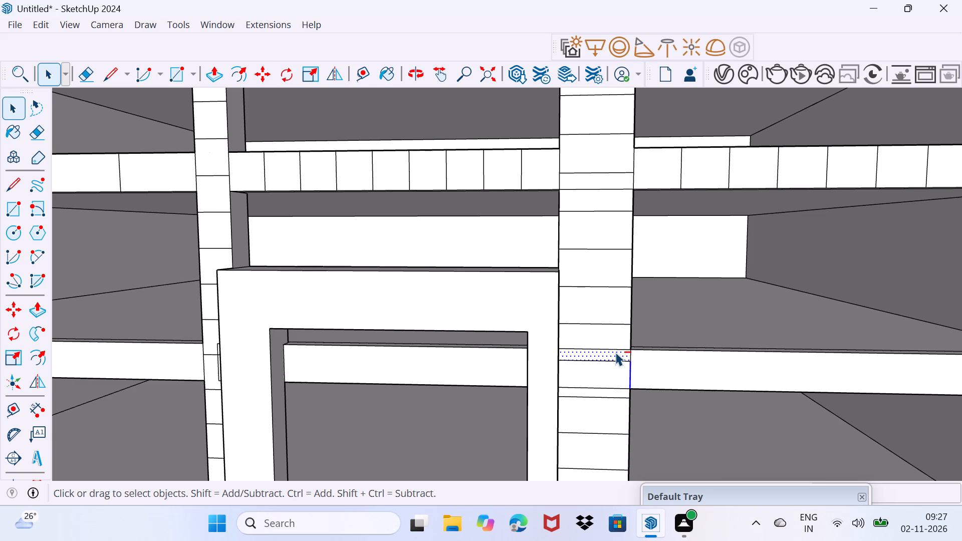
{"action": "left_click", "coordinate": [615, 352], "text": "ctrl+shift"}
{"action": "left_click", "coordinate": [629, 356], "text": "ctrl"}
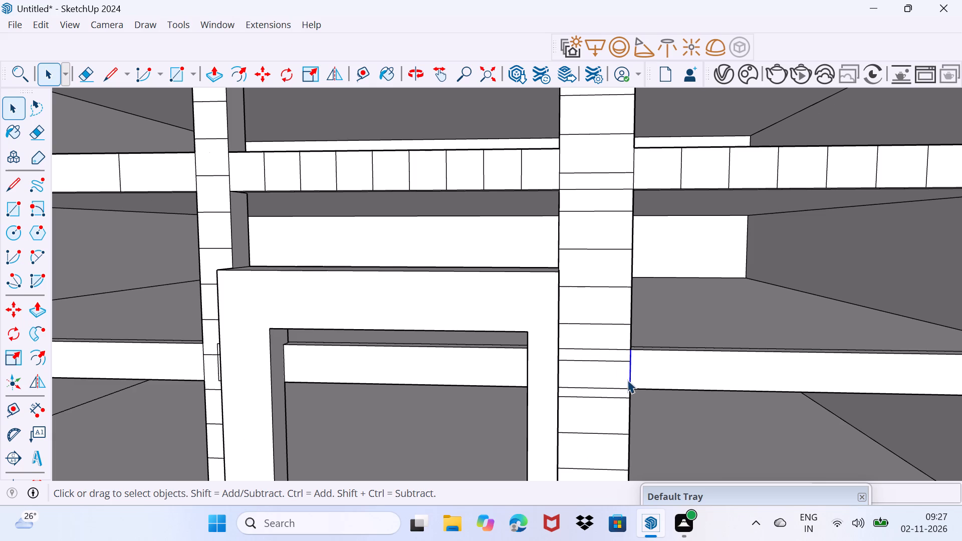
{"action": "key", "text": "m"}
{"action": "left_click", "coordinate": [631, 387]}
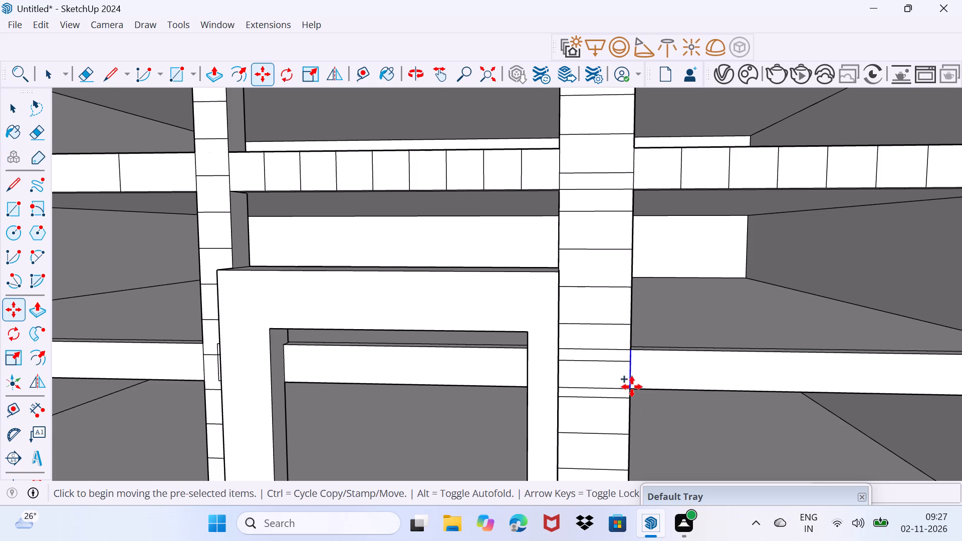
{"action": "scroll", "coordinate": [678, 382], "scroll_direction": "down", "scroll_amount": 6}
{"action": "middle_click_drag", "start_coordinate": [710, 393], "coordinate": [517, 385], "text": "shift"}
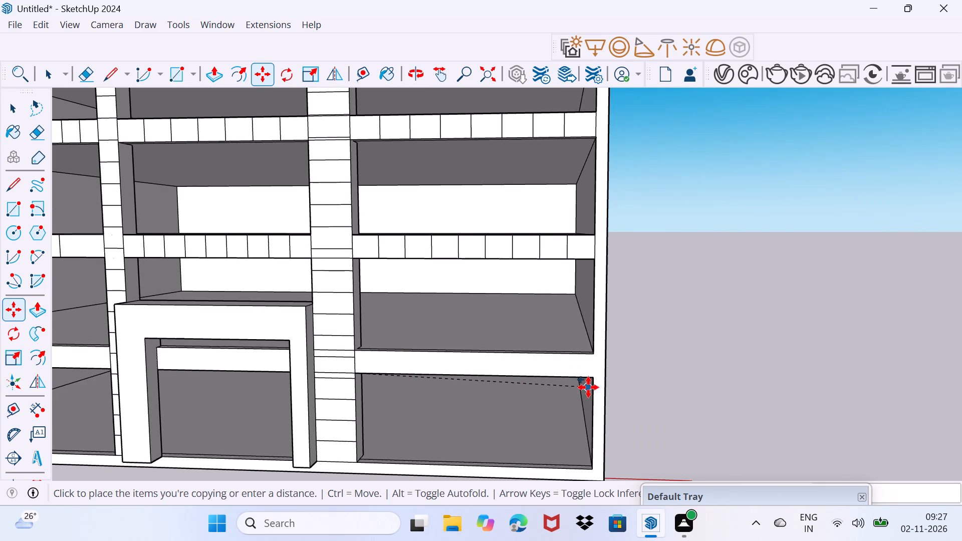
{"action": "scroll", "coordinate": [590, 380], "scroll_direction": "up", "scroll_amount": 4}
{"action": "left_click", "coordinate": [590, 380]}
{"action": "key", "text": "slash"}
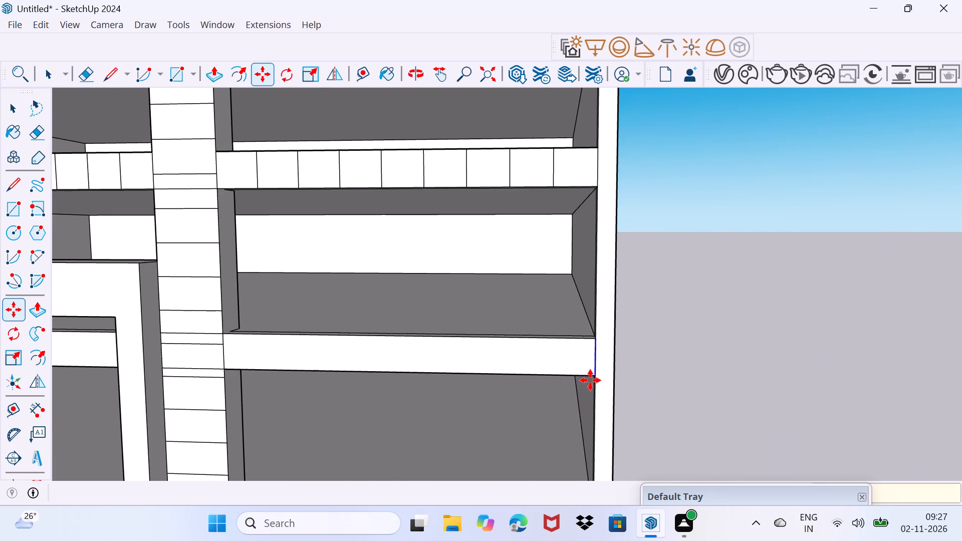
{"action": "type", "text": "9\""}
{"action": "key", "text": "Return"}
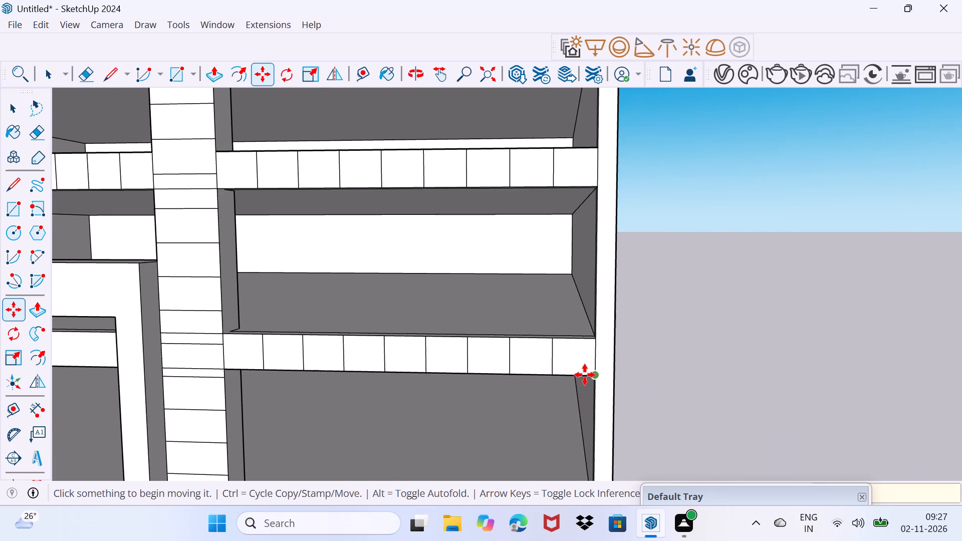
Draw a vertical line closing the outer end of the left-hand bay's lowest floor band, joining the adjacent opening corners.
{"action": "scroll", "coordinate": [540, 378], "scroll_direction": "down", "scroll_amount": 5}
{"action": "scroll", "coordinate": [263, 396], "scroll_direction": "up", "scroll_amount": 4}
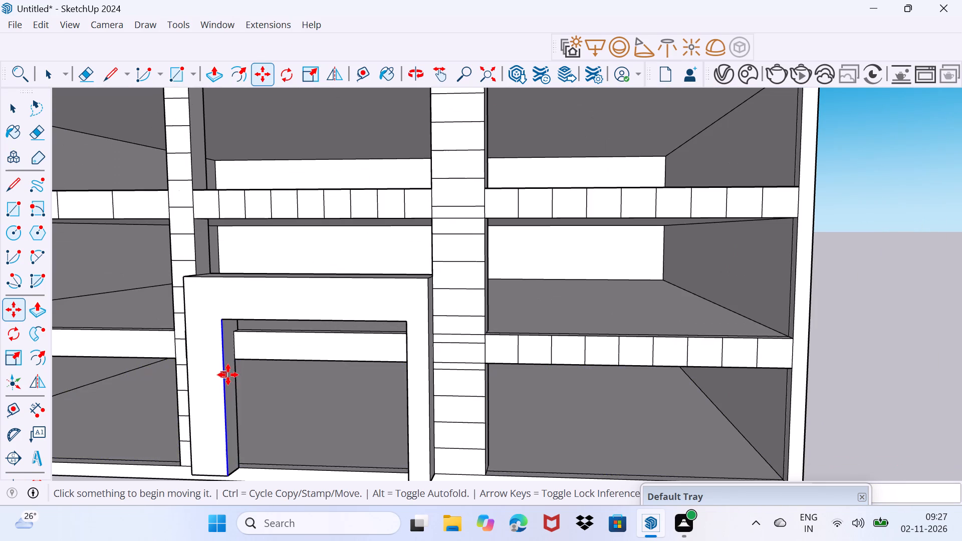
{"action": "middle_click_drag", "start_coordinate": [241, 374], "coordinate": [561, 378], "text": "shift"}
{"action": "scroll", "coordinate": [364, 360], "scroll_direction": "up", "scroll_amount": 2}
{"action": "key", "text": "space"}
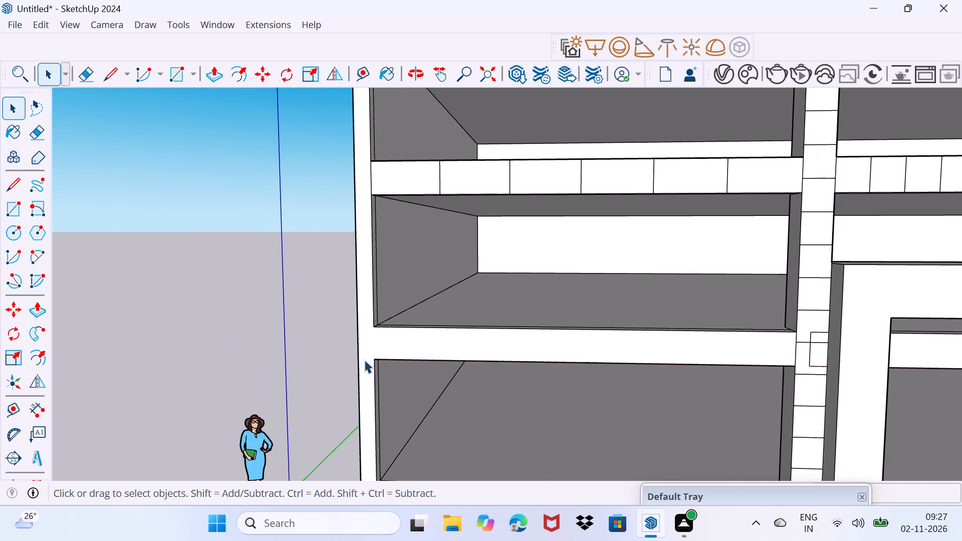
{"action": "key", "text": "l"}
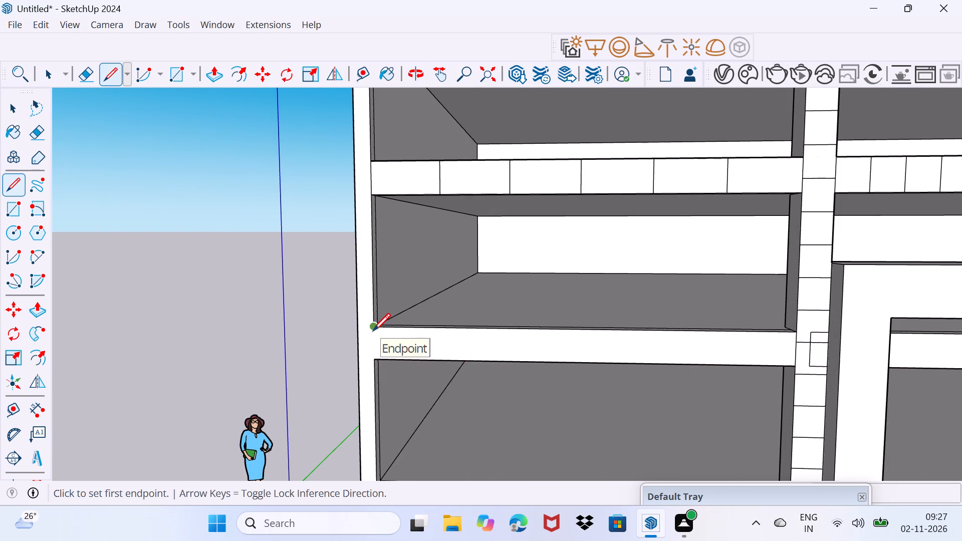
{"action": "left_click", "coordinate": [373, 331]}
{"action": "left_click", "coordinate": [377, 364]}
Copy the closing line across the left-hand bay's lowest band to the narrow pillar and divide the span into 9 equal panels.
{"action": "key", "text": "m"}
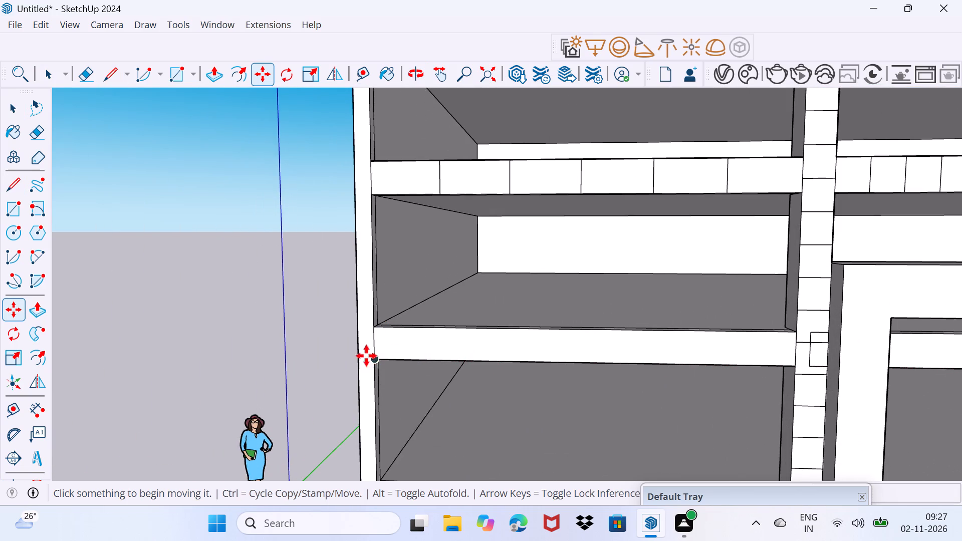
{"action": "left_click", "coordinate": [376, 348]}
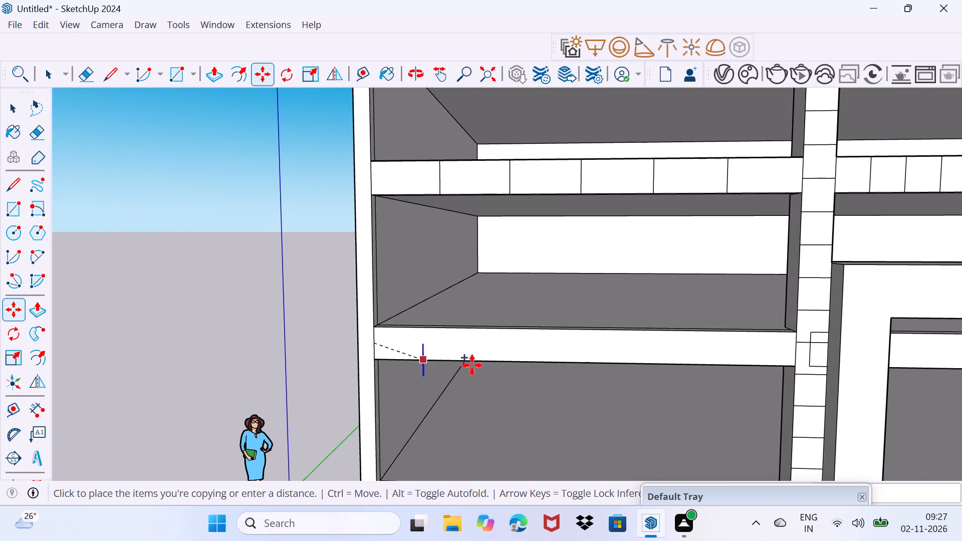
{"action": "left_click", "coordinate": [796, 355]}
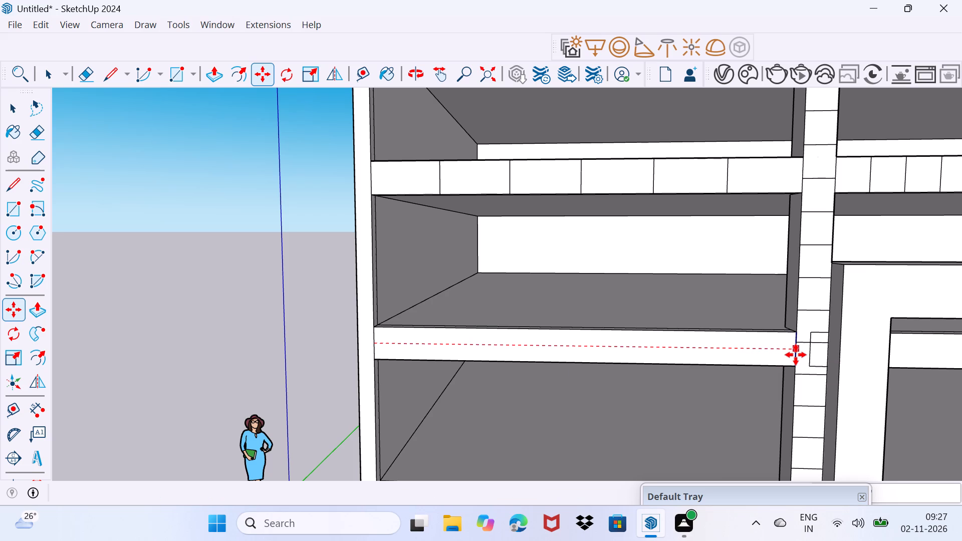
{"action": "key", "text": "slash"}
{"action": "type", "text": "9\""}
{"action": "key", "text": "Return"}
{"action": "key", "text": "space"}
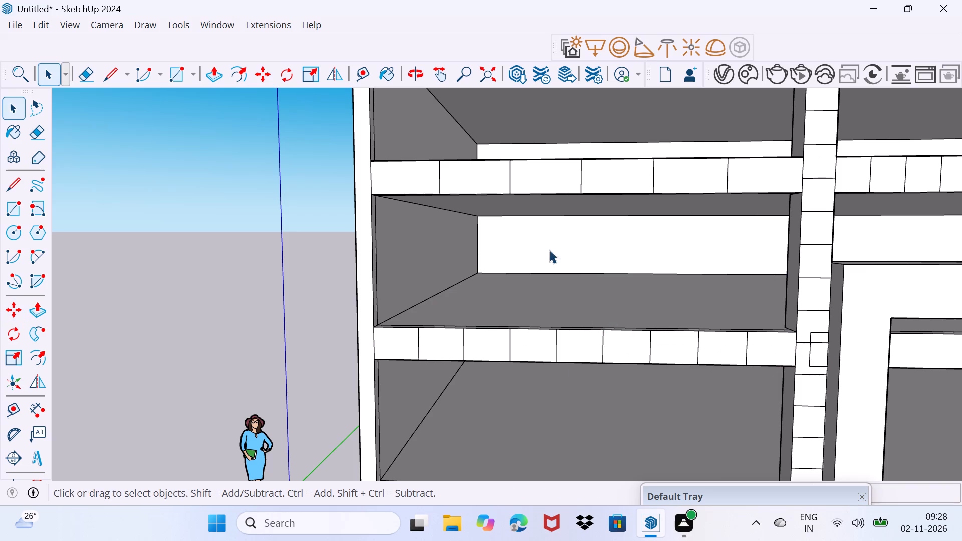
Draw vertical midlines through the five wide panels nearest the narrow pillar on the left-hand bay's second-lowest floor band.
{"action": "key", "text": "l"}
{"action": "left_click", "coordinate": [475, 163]}
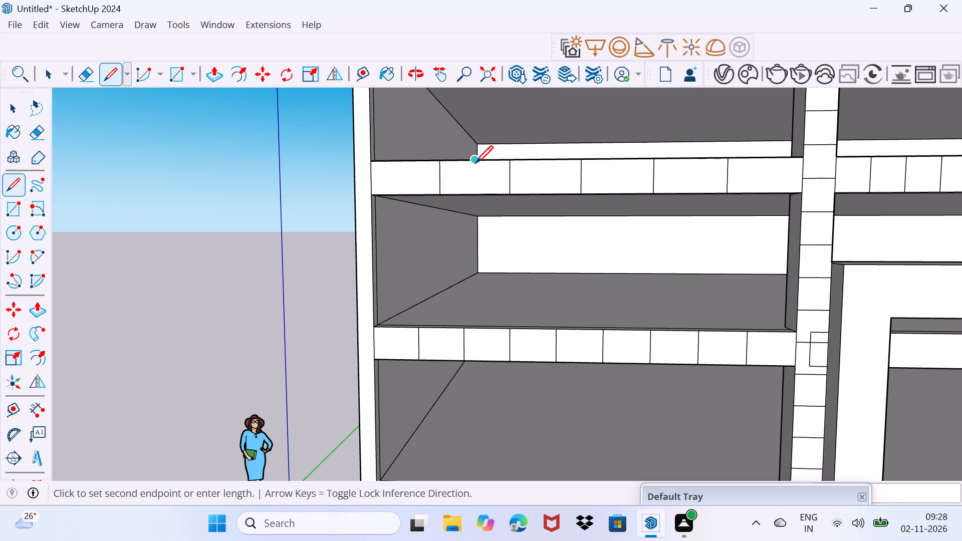
{"action": "left_click", "coordinate": [474, 194]}
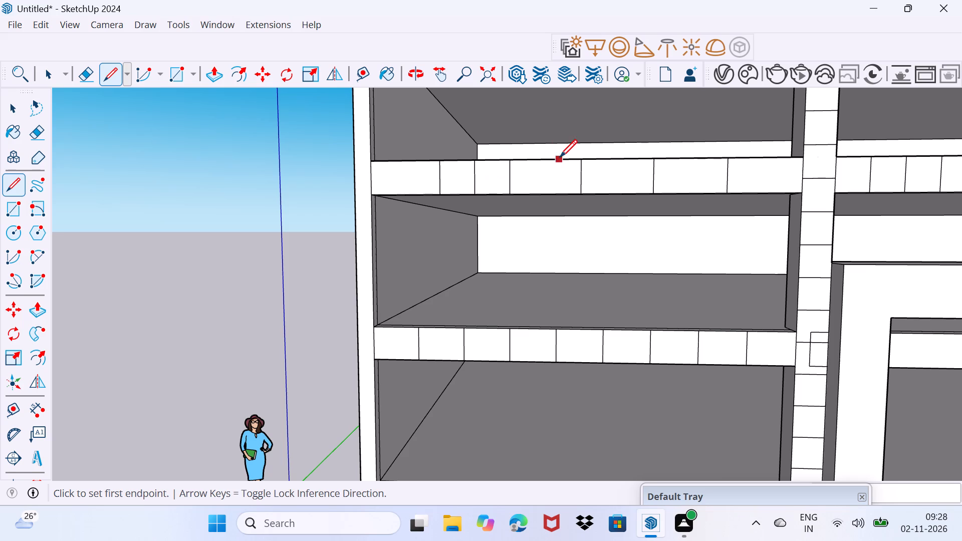
{"action": "left_click", "coordinate": [553, 160]}
{"action": "left_click", "coordinate": [540, 200]}
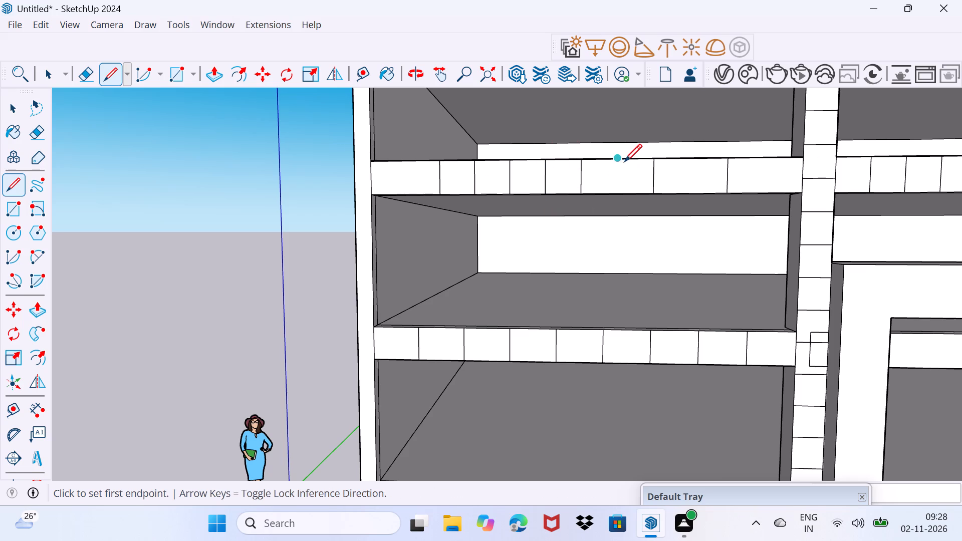
{"action": "left_click", "coordinate": [623, 161]}
{"action": "left_click", "coordinate": [613, 193]}
{"action": "left_click", "coordinate": [688, 161]}
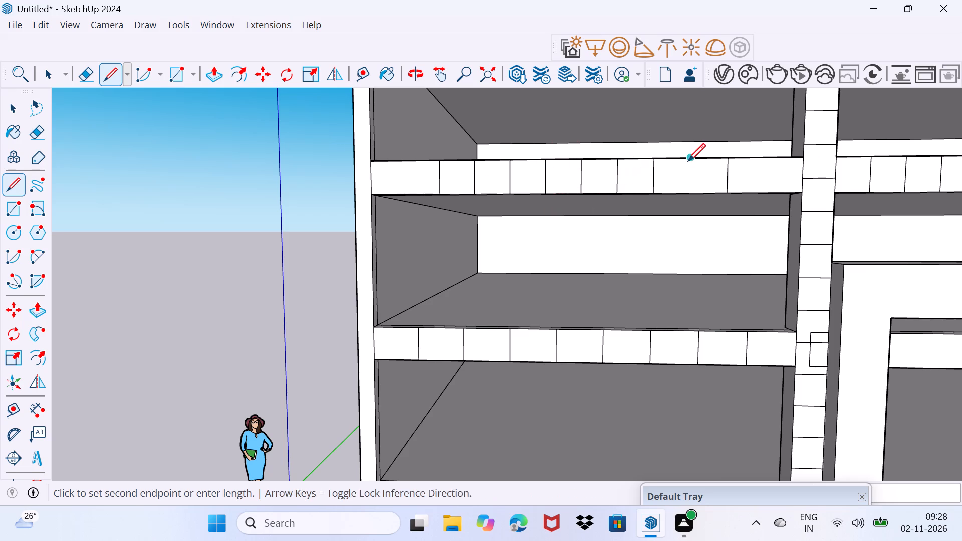
{"action": "left_click", "coordinate": [693, 191]}
{"action": "left_click", "coordinate": [760, 160]}
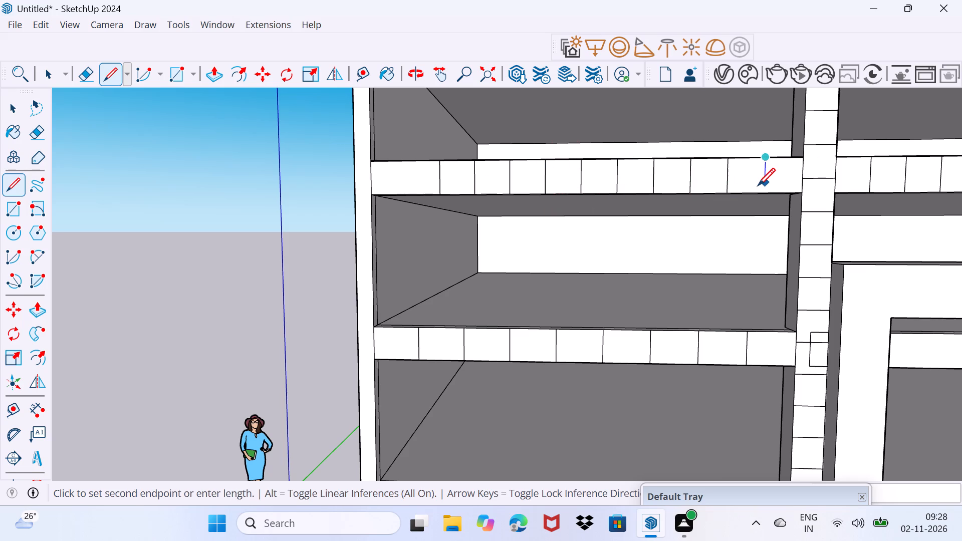
{"action": "left_click", "coordinate": [758, 186]}
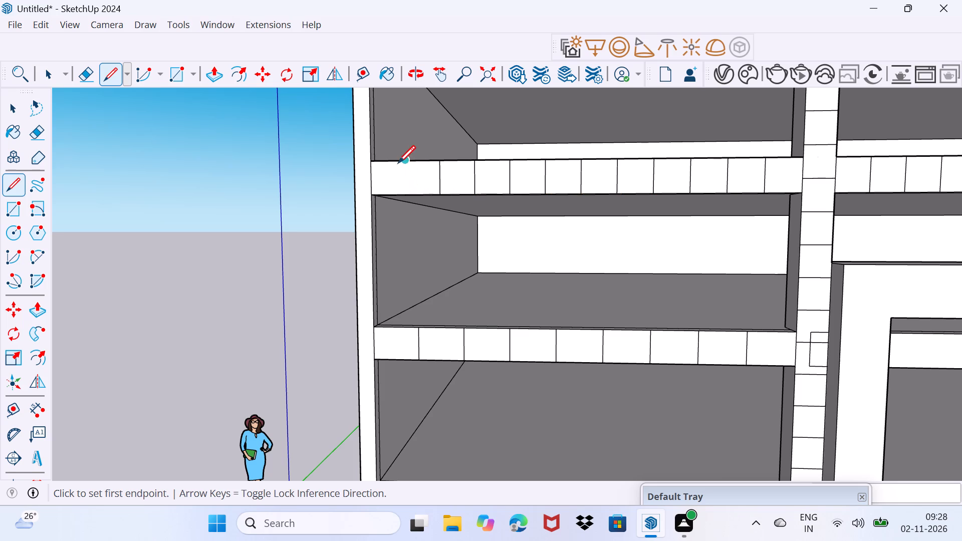
Try to split the outermost panel of the left-hand bay's second-lowest floor band with a vertical line.
{"action": "left_click", "coordinate": [405, 168]}
{"action": "left_click", "coordinate": [414, 187]}
{"action": "scroll", "coordinate": [414, 188], "scroll_direction": "down", "scroll_amount": 7}
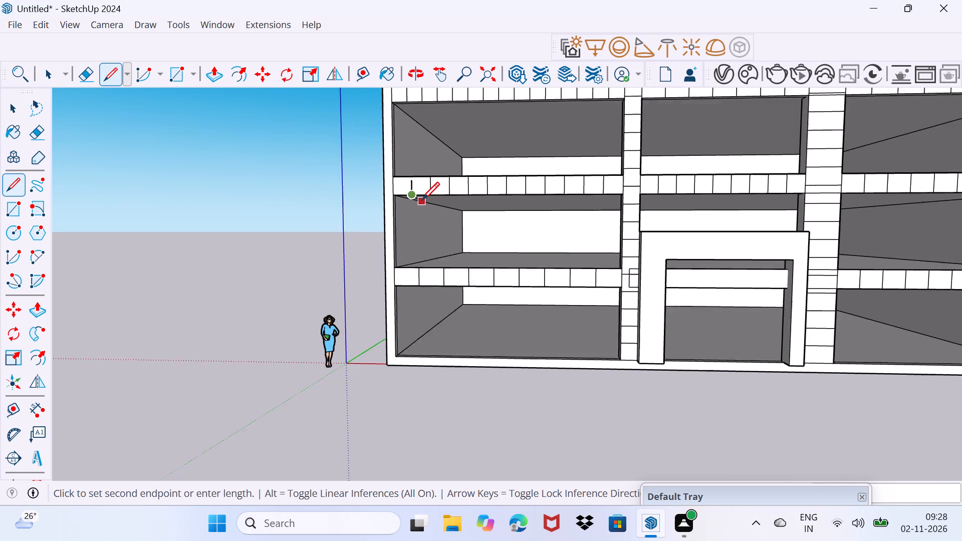
{"action": "scroll", "coordinate": [486, 211], "scroll_direction": "down", "scroll_amount": 1}
{"action": "middle_click_drag", "start_coordinate": [486, 212], "coordinate": [579, 223]}
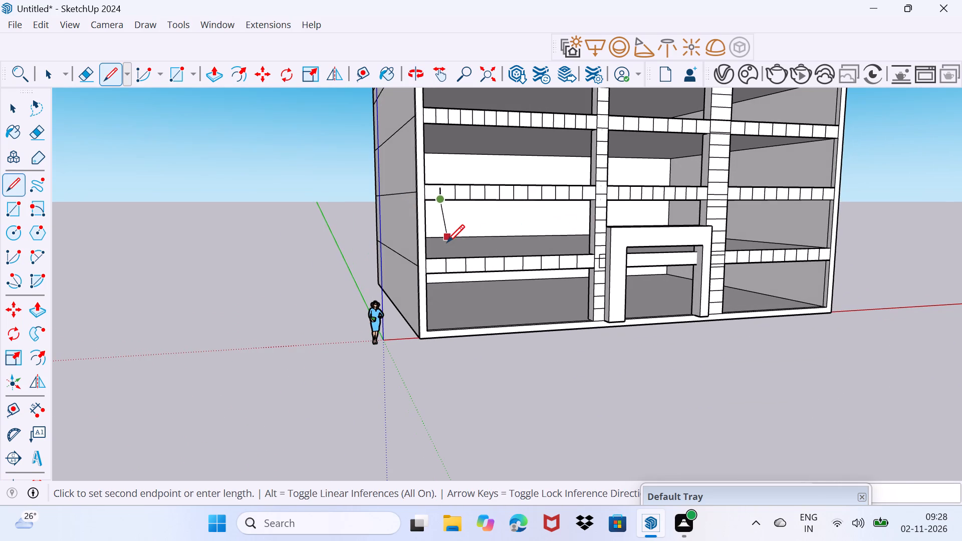
{"action": "key", "text": "space"}
Draw a horizontal line across the top of the outer left pillar from the top opening's upper corner to the building edge.
{"action": "scroll", "coordinate": [456, 239], "scroll_direction": "up", "scroll_amount": 1}
{"action": "middle_click_drag", "start_coordinate": [450, 286], "coordinate": [432, 310]}
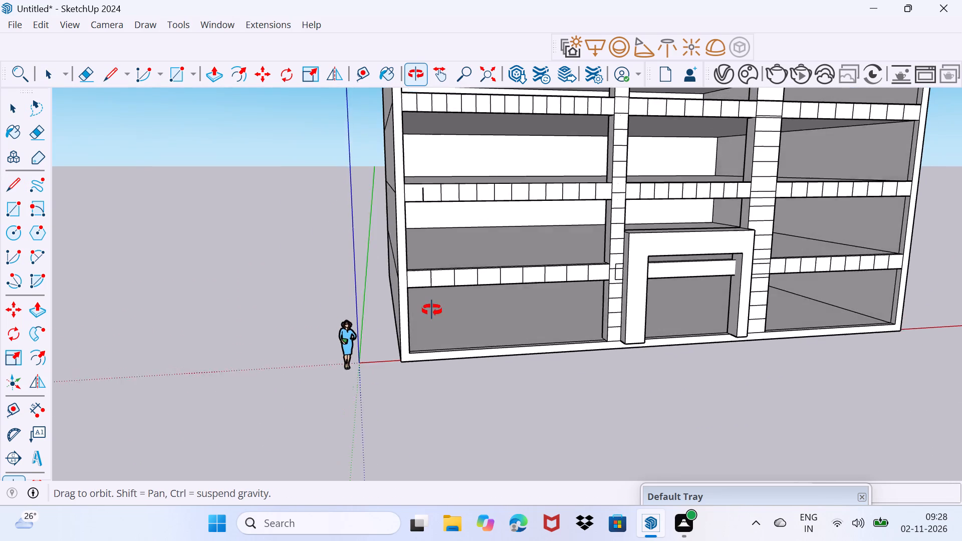
{"action": "middle_click_drag", "start_coordinate": [432, 310], "coordinate": [523, 412]}
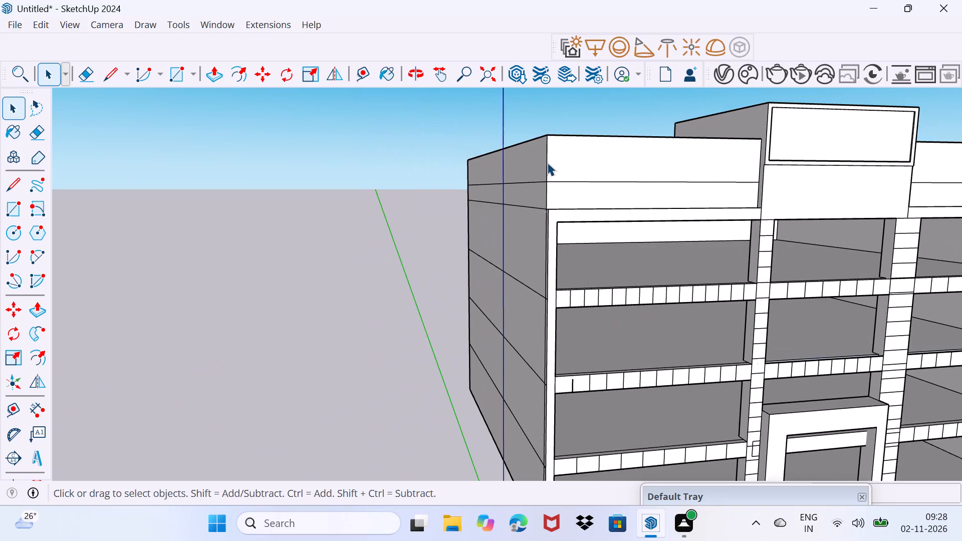
{"action": "scroll", "coordinate": [552, 223], "scroll_direction": "up", "scroll_amount": 11}
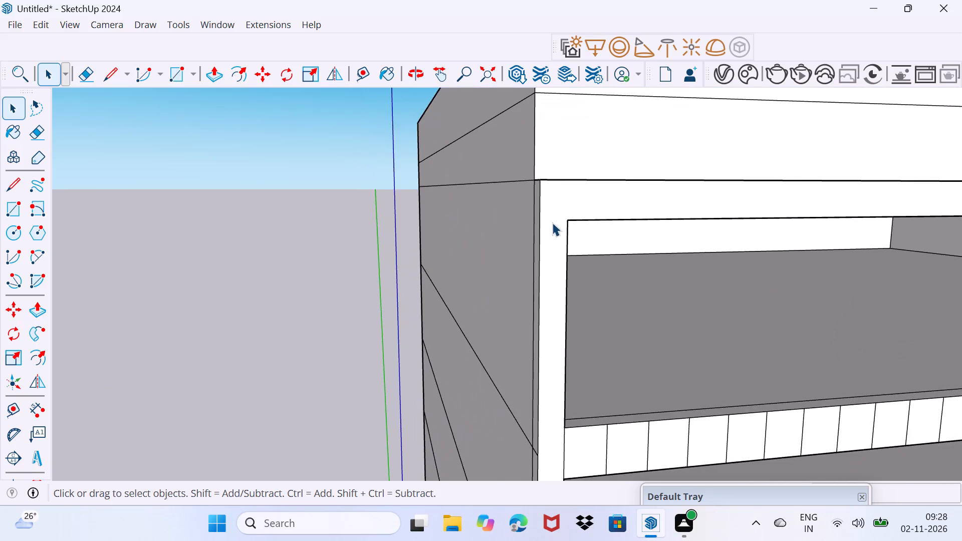
{"action": "middle_click_drag", "start_coordinate": [552, 222], "coordinate": [539, 217]}
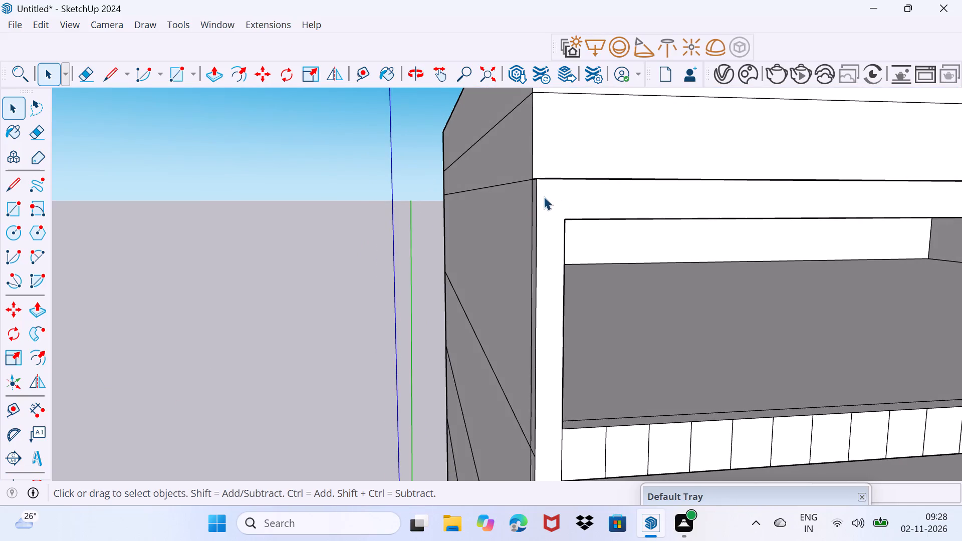
{"action": "key", "text": "l"}
{"action": "left_click", "coordinate": [564, 222]}
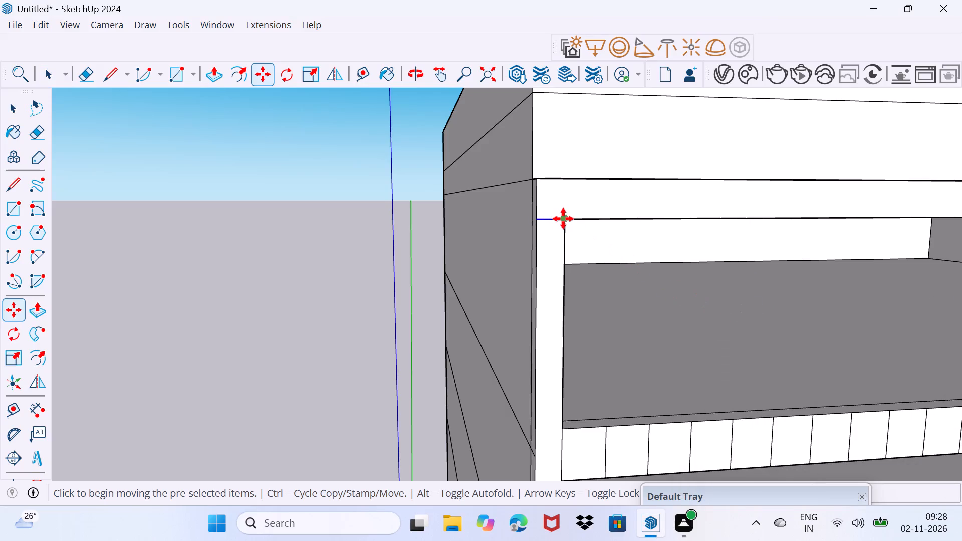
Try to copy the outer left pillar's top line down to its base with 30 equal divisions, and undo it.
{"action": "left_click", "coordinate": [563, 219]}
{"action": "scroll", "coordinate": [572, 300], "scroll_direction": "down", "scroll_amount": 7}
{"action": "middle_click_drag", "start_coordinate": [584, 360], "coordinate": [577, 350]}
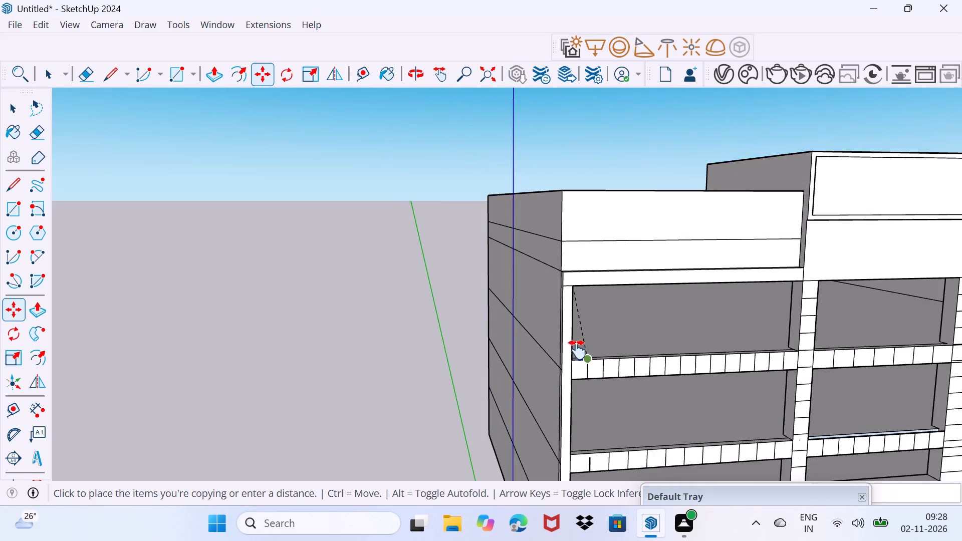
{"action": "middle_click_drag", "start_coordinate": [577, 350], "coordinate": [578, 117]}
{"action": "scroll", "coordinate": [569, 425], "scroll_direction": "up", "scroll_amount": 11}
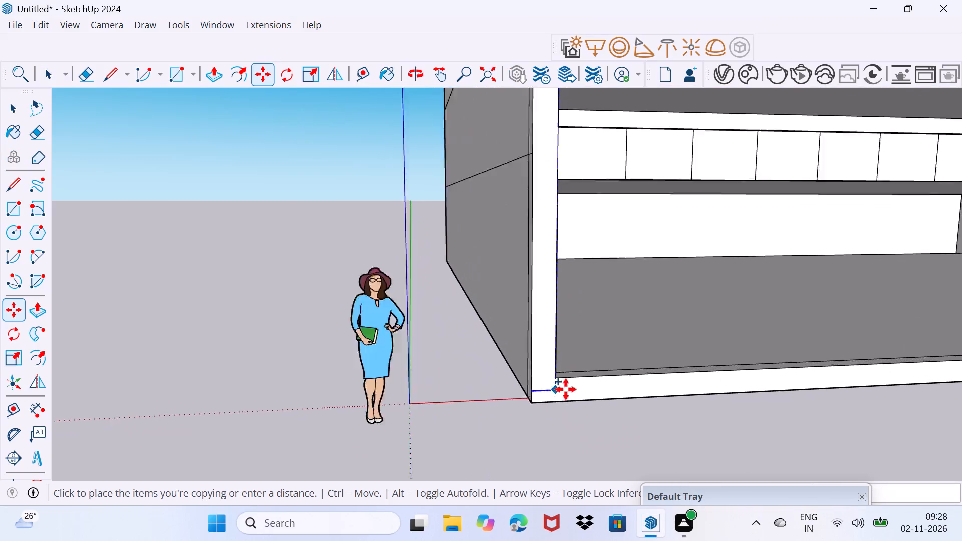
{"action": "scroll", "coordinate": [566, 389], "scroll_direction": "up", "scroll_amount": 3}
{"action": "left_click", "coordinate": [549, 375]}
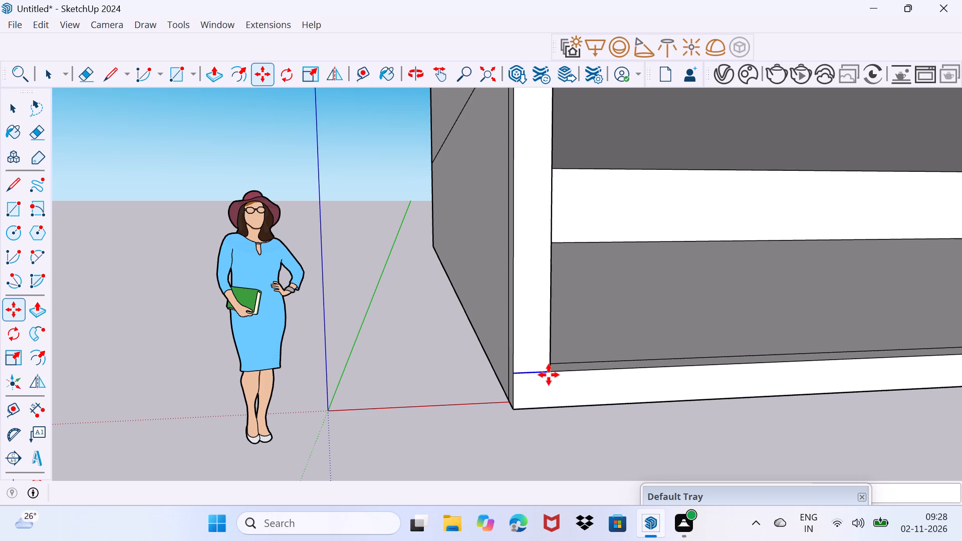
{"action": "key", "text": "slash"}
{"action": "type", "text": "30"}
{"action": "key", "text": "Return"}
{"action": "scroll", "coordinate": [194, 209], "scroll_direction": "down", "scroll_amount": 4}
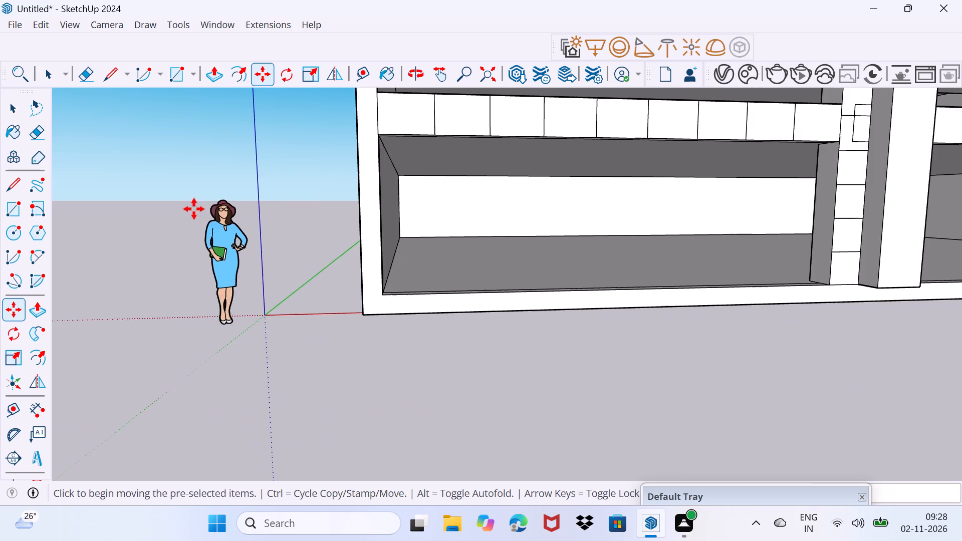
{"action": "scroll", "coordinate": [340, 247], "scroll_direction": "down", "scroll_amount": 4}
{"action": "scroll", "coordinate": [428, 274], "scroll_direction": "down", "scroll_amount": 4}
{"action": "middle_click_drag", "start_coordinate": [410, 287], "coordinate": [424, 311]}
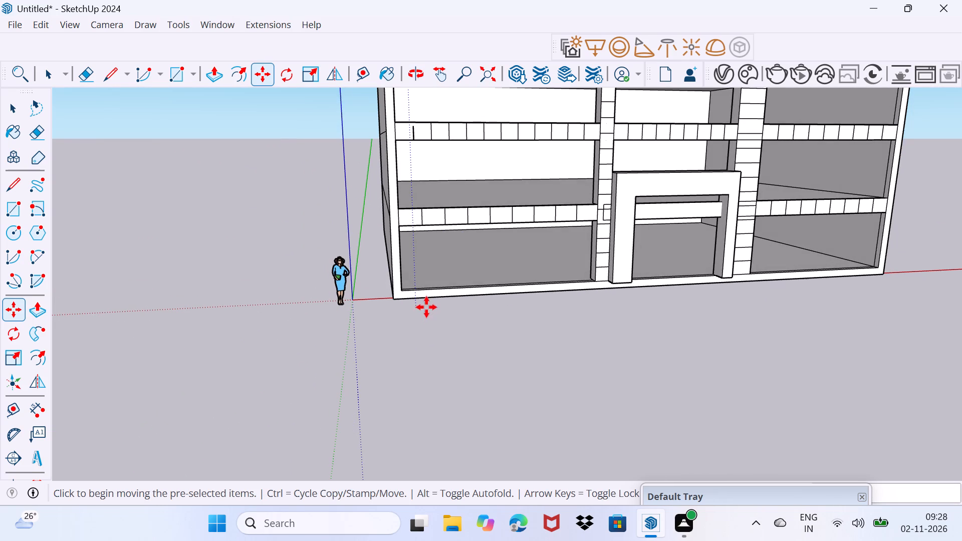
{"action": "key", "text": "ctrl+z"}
Extend the short vertical line in the left-hand bay's second-lowest floor band up to the band's top edge, splitting the outermost panel.
{"action": "scroll", "coordinate": [399, 133], "scroll_direction": "up", "scroll_amount": 3}
{"action": "middle_click_drag", "start_coordinate": [396, 180], "coordinate": [407, 232]}
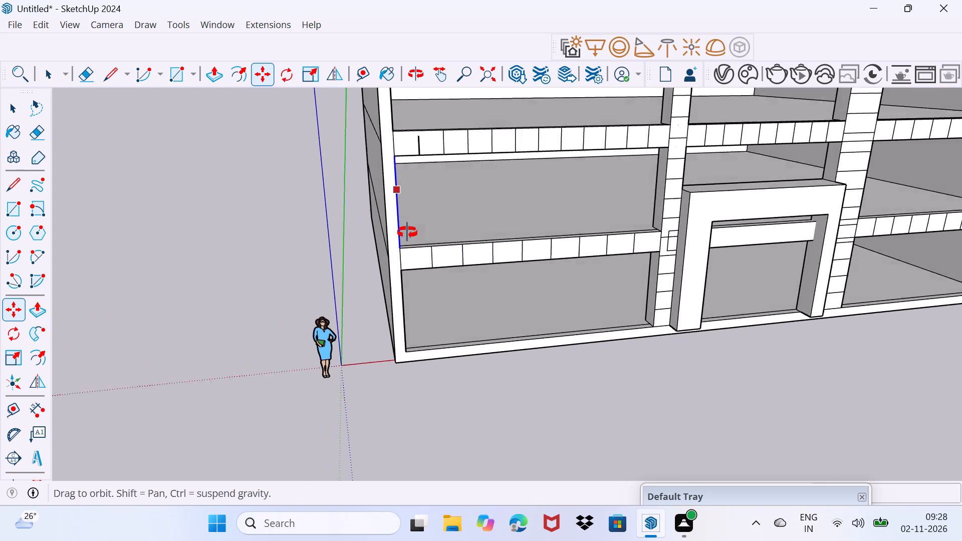
{"action": "middle_click_drag", "start_coordinate": [407, 232], "coordinate": [408, 234]}
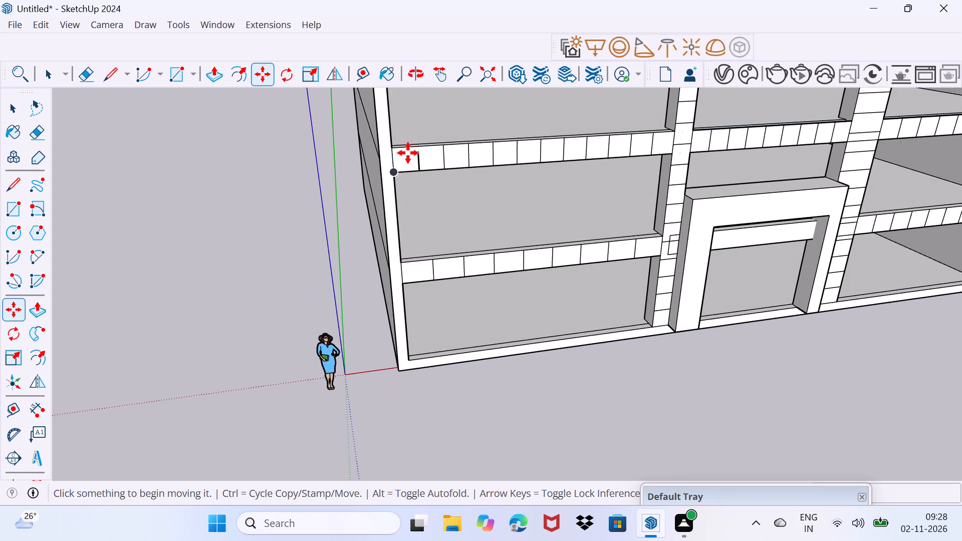
{"action": "scroll", "coordinate": [408, 153], "scroll_direction": "up", "scroll_amount": 1}
{"action": "key", "text": "l"}
{"action": "left_click", "coordinate": [422, 156]}
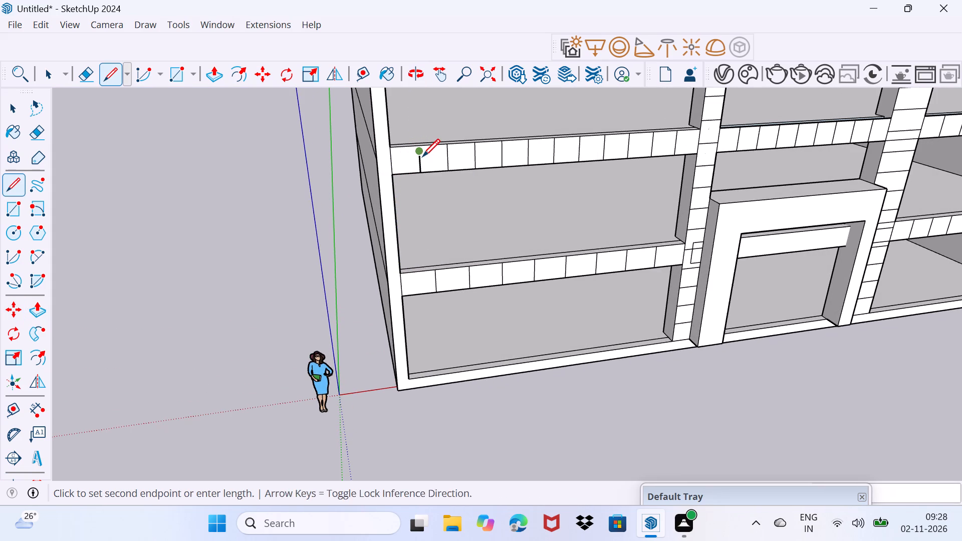
{"action": "scroll", "coordinate": [420, 147], "scroll_direction": "up", "scroll_amount": 11}
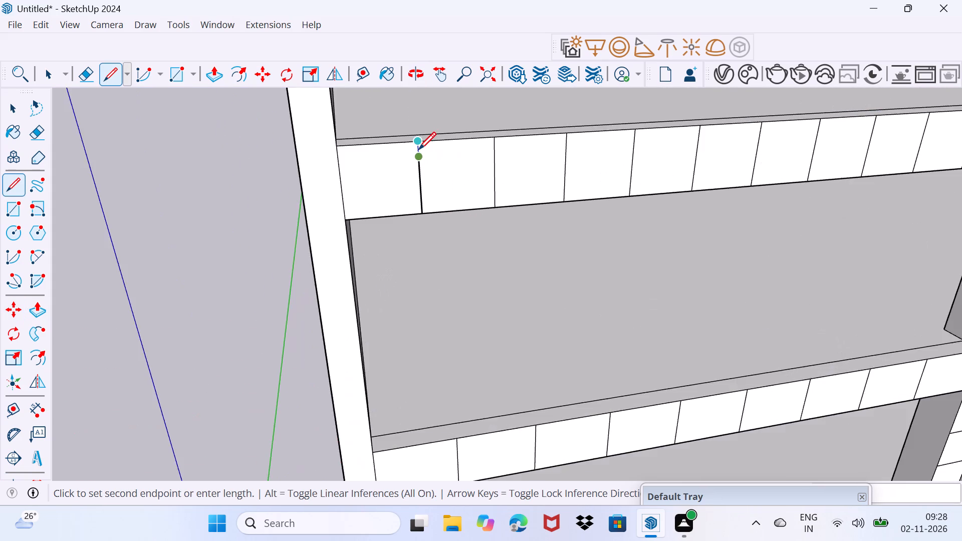
{"action": "scroll", "coordinate": [418, 149], "scroll_direction": "up", "scroll_amount": 4}
{"action": "left_click", "coordinate": [419, 138]}
{"action": "scroll", "coordinate": [417, 159], "scroll_direction": "down", "scroll_amount": 8}
{"action": "key", "text": "space"}
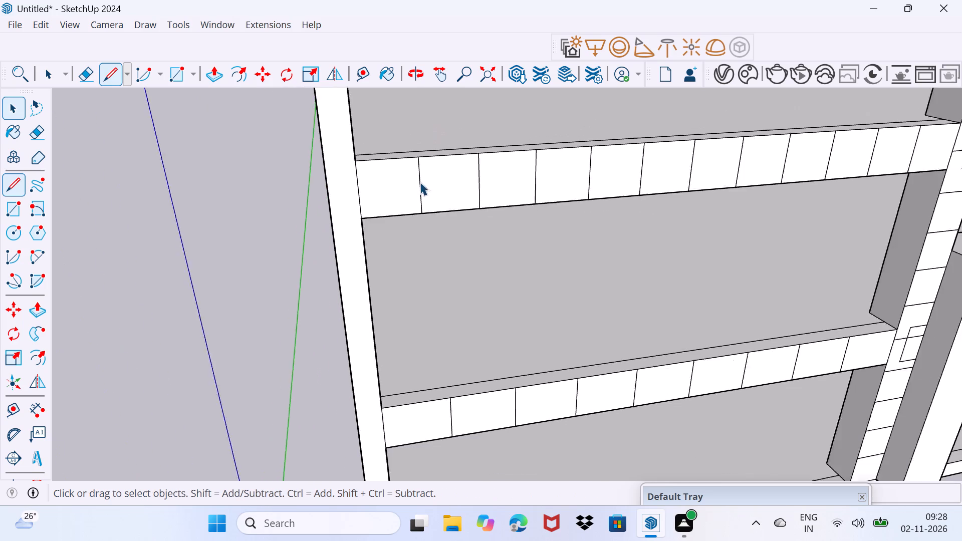
Copy the outer left pillar's top line down to the lowest opening's bottom corner and divide the span into 30 equal panels.
{"action": "scroll", "coordinate": [420, 182], "scroll_direction": "down", "scroll_amount": 11}
{"action": "left_click_drag", "start_coordinate": [387, 179], "coordinate": [391, 275], "text": "shift"}
{"action": "middle_click_drag", "start_coordinate": [390, 187], "coordinate": [397, 330], "text": "shift"}
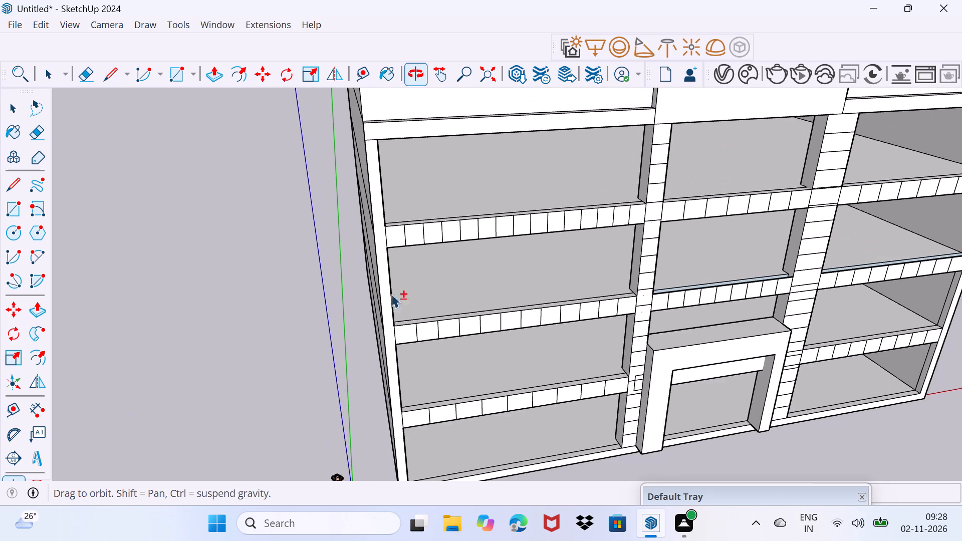
{"action": "left_click", "coordinate": [371, 139]}
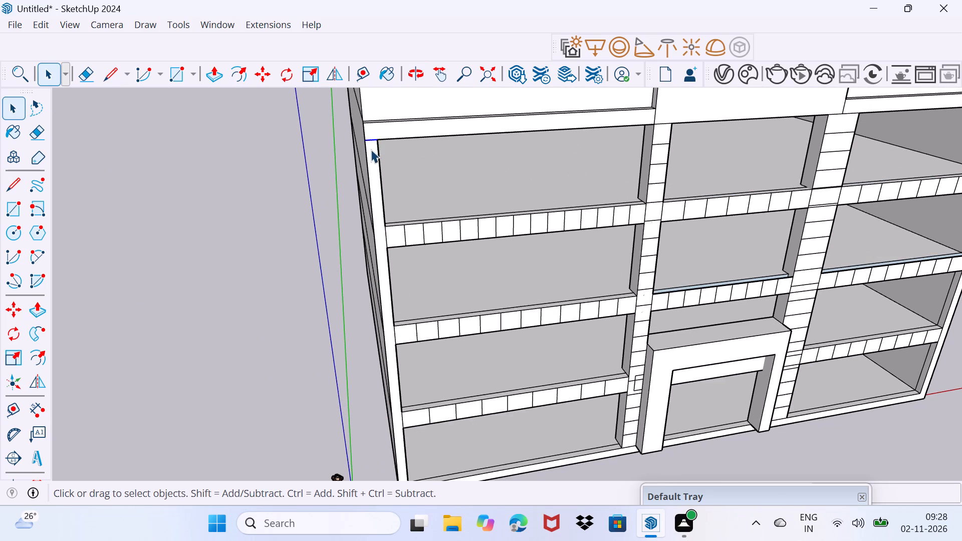
{"action": "scroll", "coordinate": [371, 149], "scroll_direction": "up", "scroll_amount": 8}
{"action": "key", "text": "m"}
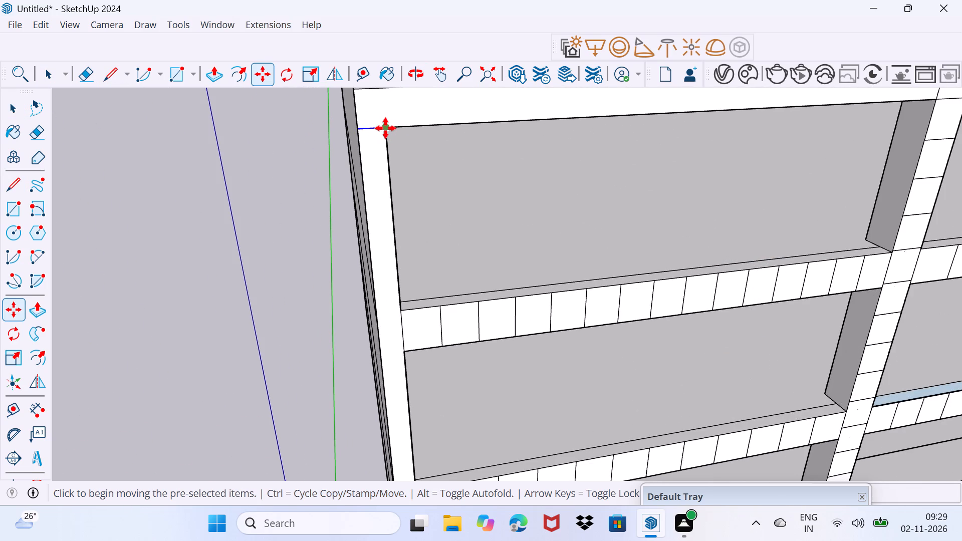
{"action": "left_click", "coordinate": [385, 128]}
{"action": "scroll", "coordinate": [384, 211], "scroll_direction": "down", "scroll_amount": 8}
{"action": "middle_click_drag", "start_coordinate": [386, 233], "coordinate": [381, 121], "text": "shift"}
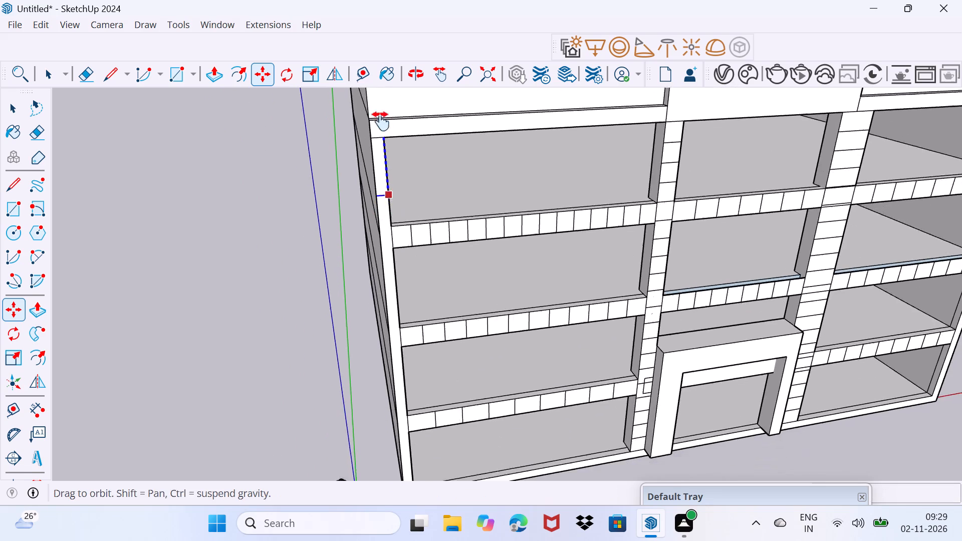
{"action": "middle_click_drag", "start_coordinate": [381, 121], "coordinate": [386, 49], "text": "shift"}
{"action": "scroll", "coordinate": [415, 388], "scroll_direction": "up", "scroll_amount": 12}
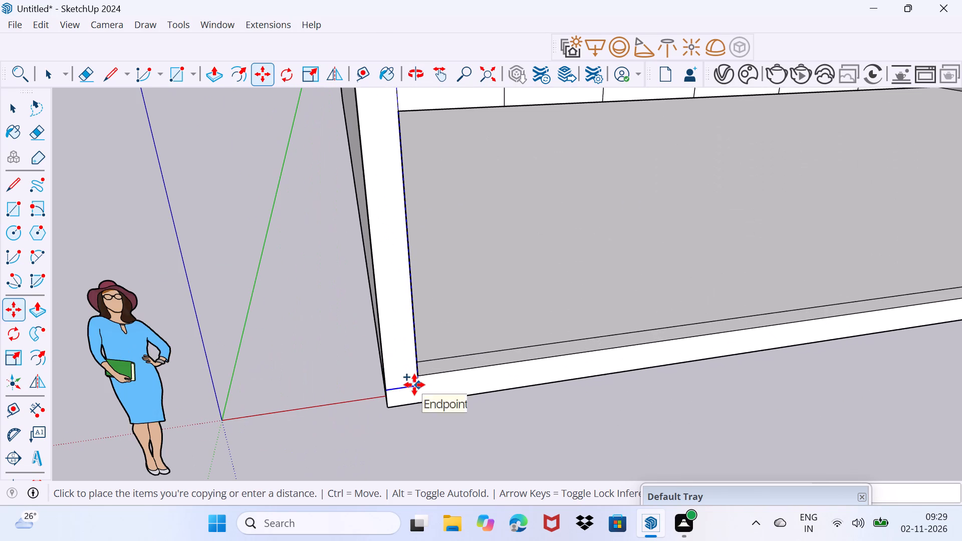
{"action": "scroll", "coordinate": [413, 381], "scroll_direction": "up", "scroll_amount": 8}
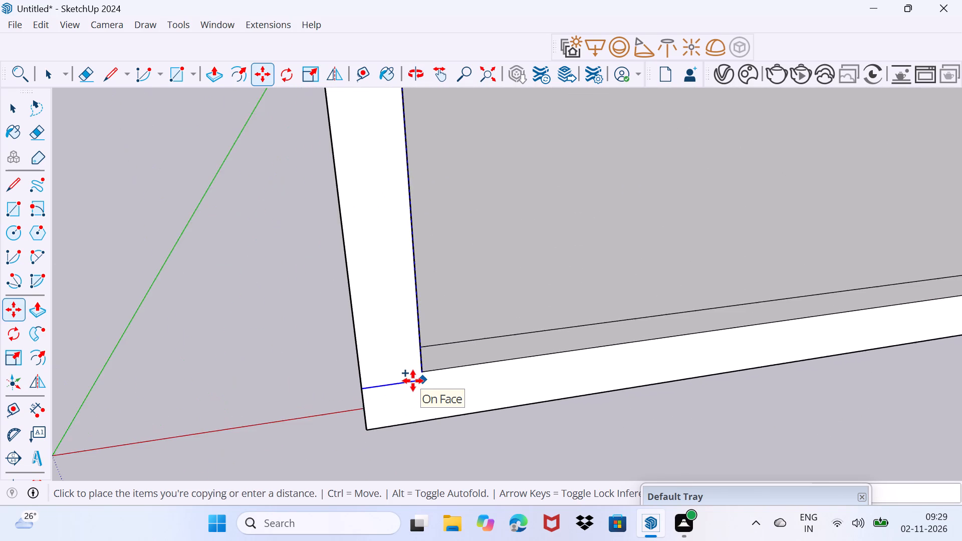
{"action": "scroll", "coordinate": [413, 381], "scroll_direction": "up", "scroll_amount": 4}
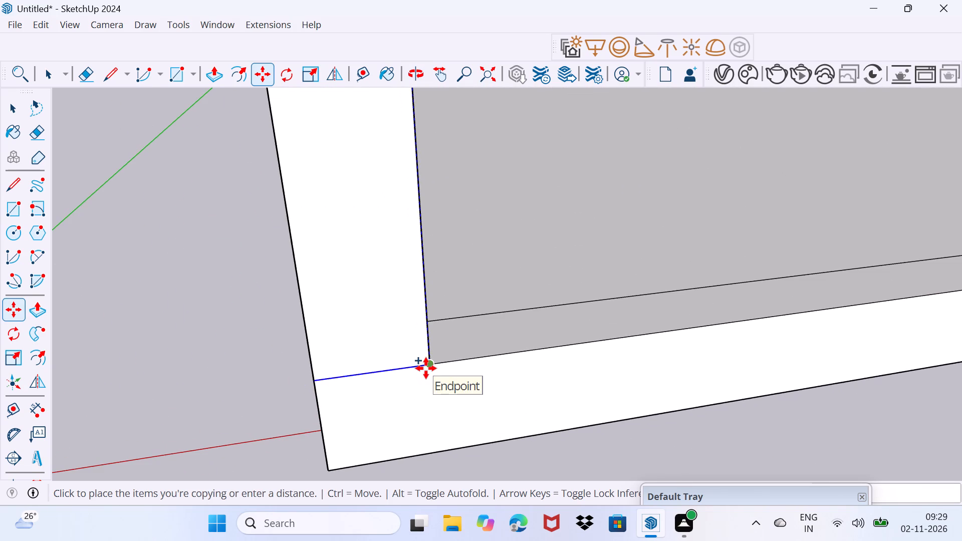
{"action": "left_click", "coordinate": [426, 368]}
{"action": "key", "text": "slash"}
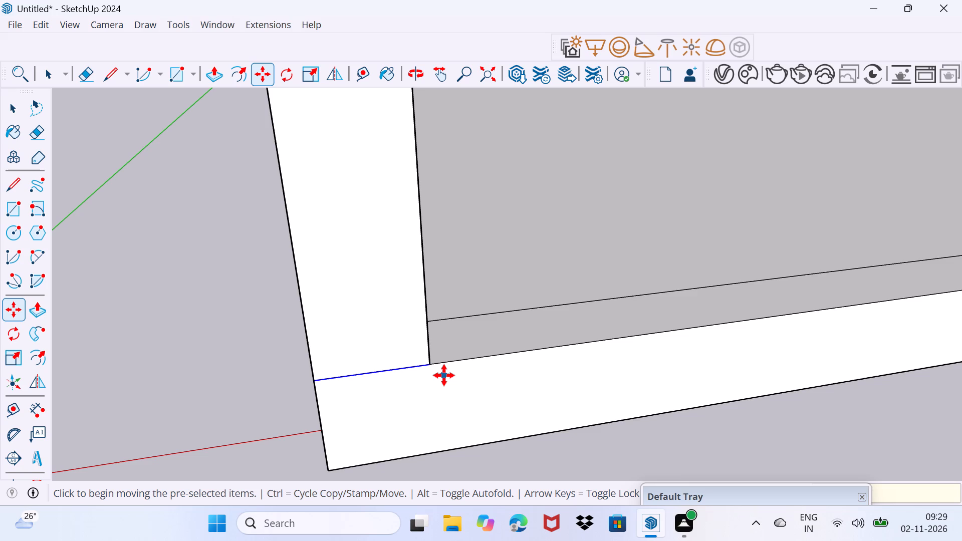
{"action": "type", "text": "30"}
{"action": "key", "text": "Return"}
{"action": "scroll", "coordinate": [444, 374], "scroll_direction": "down", "scroll_amount": 9}
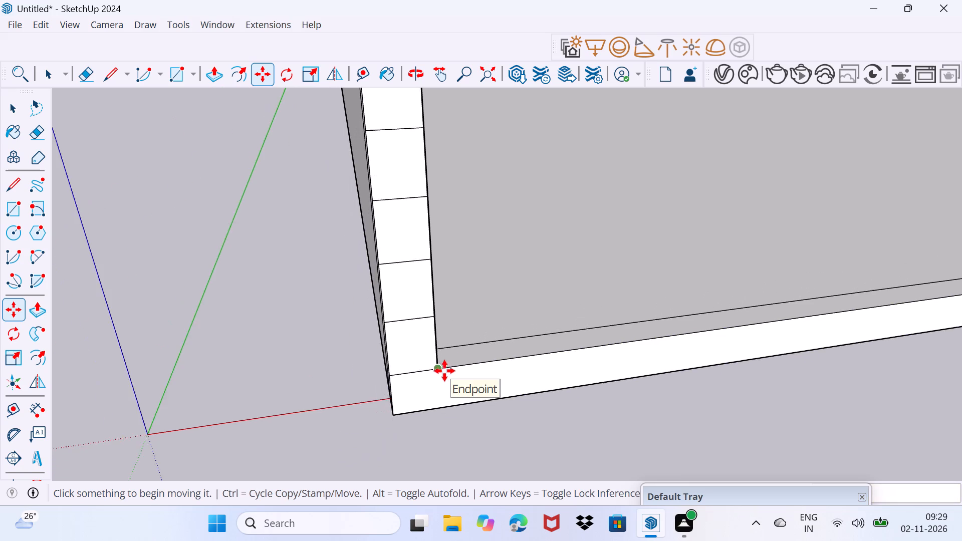
{"action": "scroll", "coordinate": [459, 364], "scroll_direction": "down", "scroll_amount": 10}
{"action": "key", "text": "space"}
Copy the outer end edge of the left-hand bay's top band across to the narrow pillar and divide the span into 15 equal panels.
{"action": "scroll", "coordinate": [459, 364], "scroll_direction": "down", "scroll_amount": 10}
{"action": "middle_click_drag", "start_coordinate": [493, 368], "coordinate": [313, 427]}
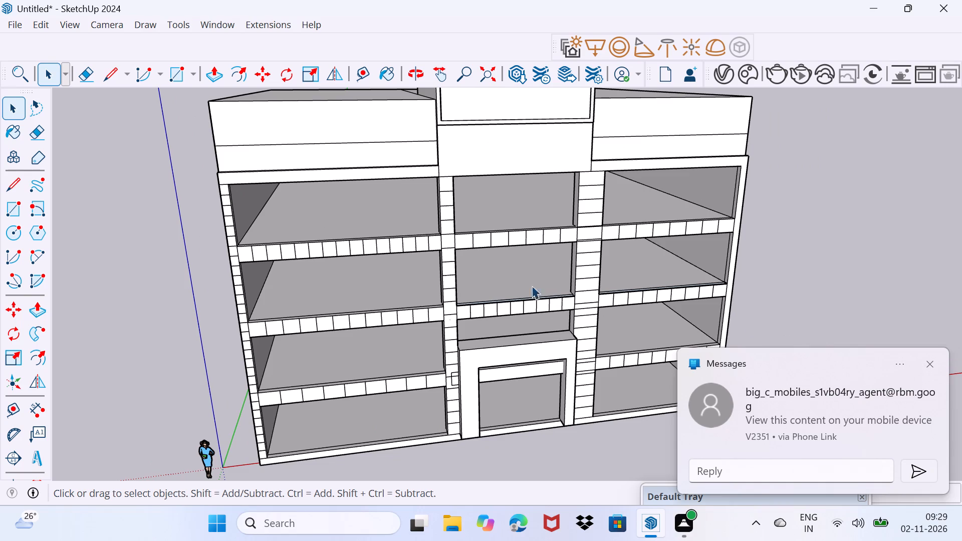
{"action": "scroll", "coordinate": [203, 166], "scroll_direction": "up", "scroll_amount": 2}
{"action": "scroll", "coordinate": [221, 231], "scroll_direction": "up", "scroll_amount": 5}
{"action": "middle_click_drag", "start_coordinate": [226, 209], "coordinate": [299, 213]}
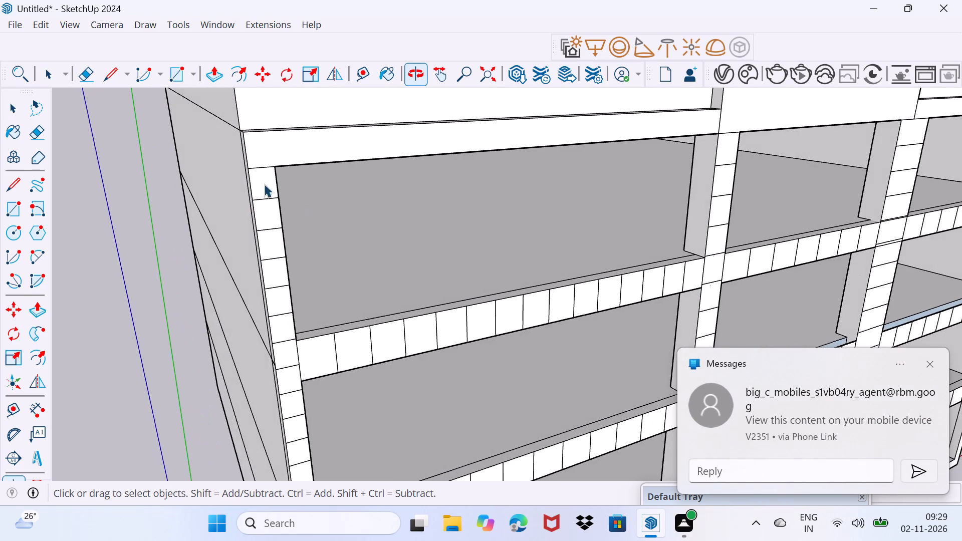
{"action": "left_click", "coordinate": [246, 156]}
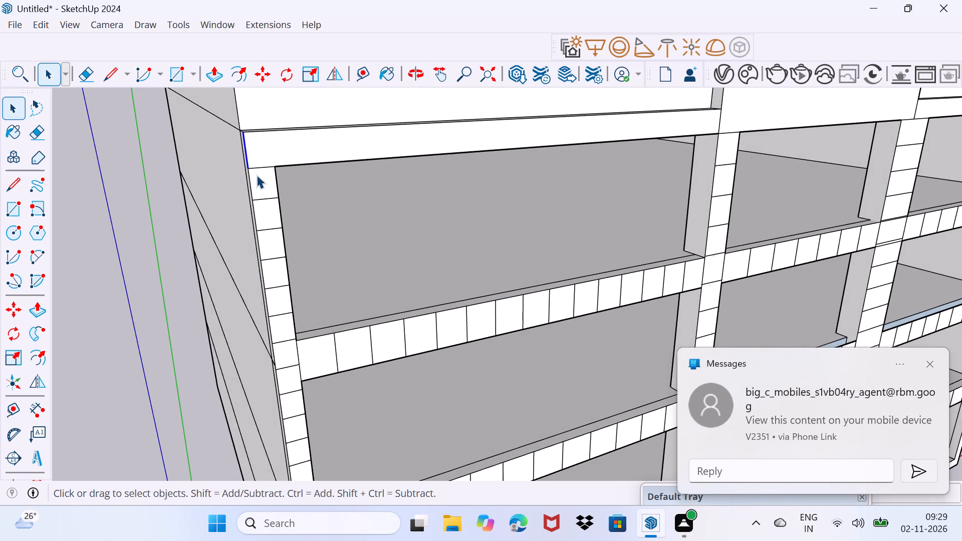
{"action": "key", "text": "m"}
{"action": "left_click", "coordinate": [245, 172]}
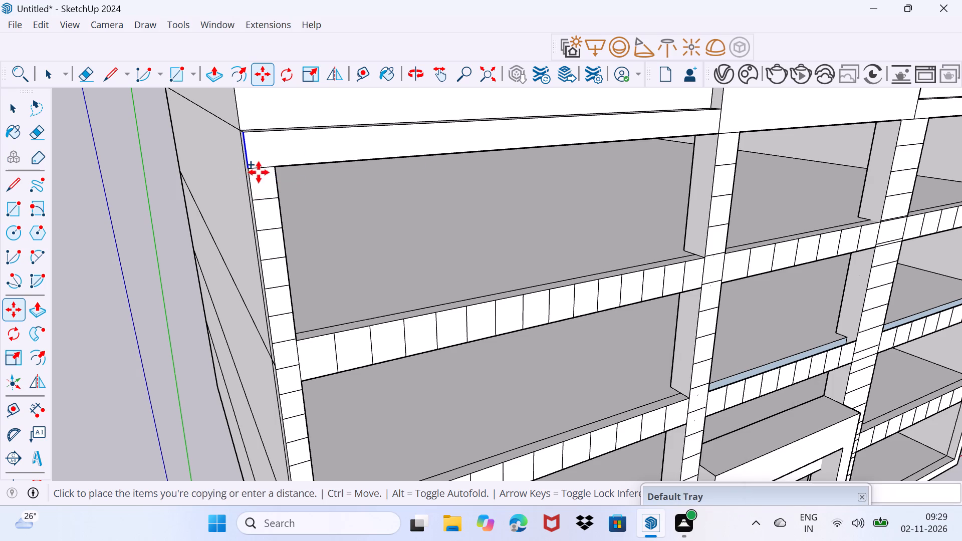
{"action": "left_click", "coordinate": [726, 131]}
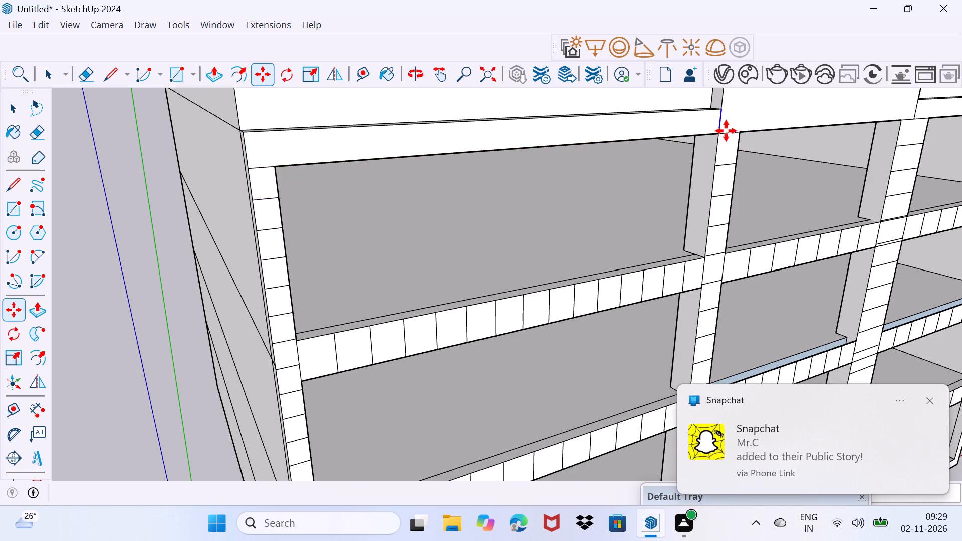
{"action": "key", "text": "slash"}
{"action": "type", "text": "15"}
{"action": "key", "text": "Return"}
Copy the short vertical line above the wide pillar across the right-hand bay's top band to the opening's outer corner, with 9 equal divisions.
{"action": "scroll", "coordinate": [707, 144], "scroll_direction": "down", "scroll_amount": 3}
{"action": "middle_click_drag", "start_coordinate": [709, 149], "coordinate": [691, 151]}
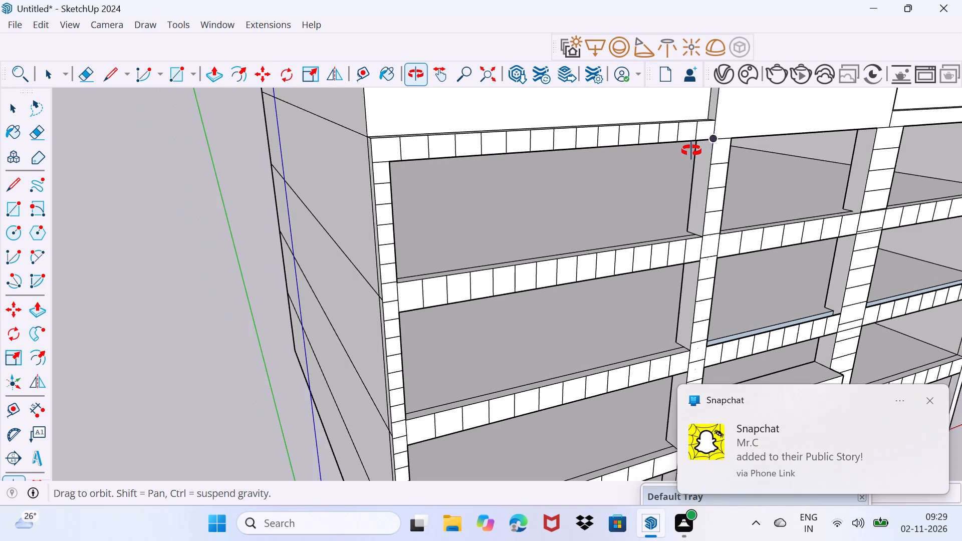
{"action": "middle_click_drag", "start_coordinate": [691, 151], "coordinate": [241, 198]}
{"action": "scroll", "coordinate": [159, 178], "scroll_direction": "up", "scroll_amount": 2}
{"action": "key", "text": "space"}
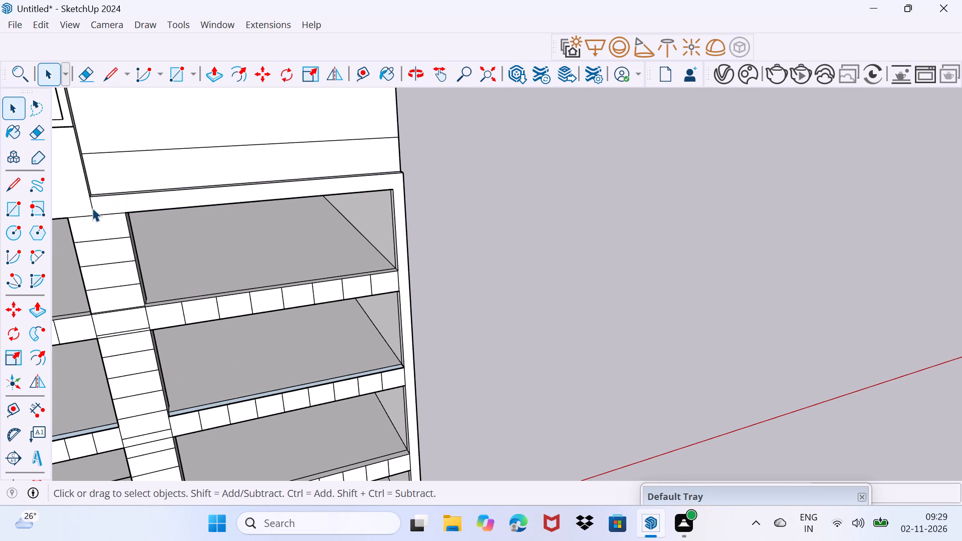
{"action": "left_click", "coordinate": [91, 208]}
{"action": "key", "text": "m"}
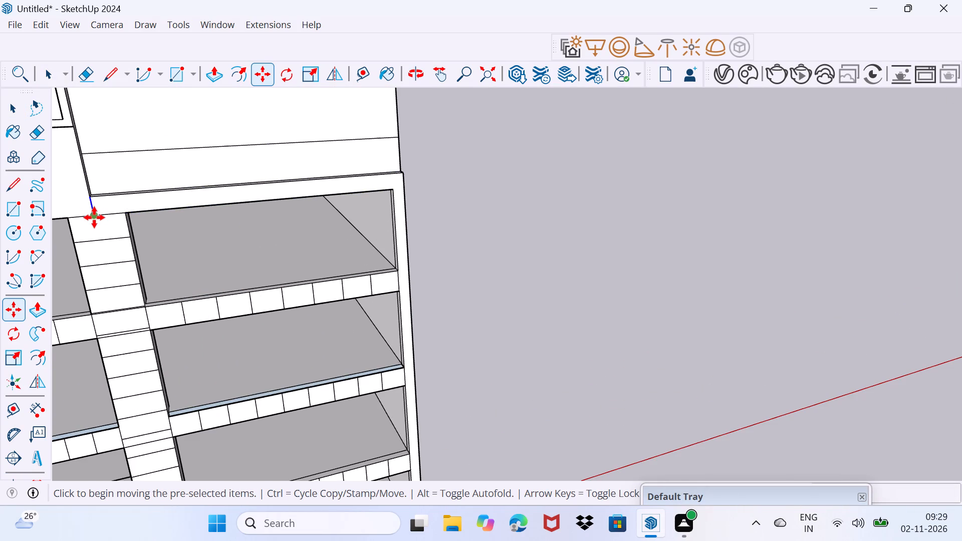
{"action": "left_click", "coordinate": [94, 217]}
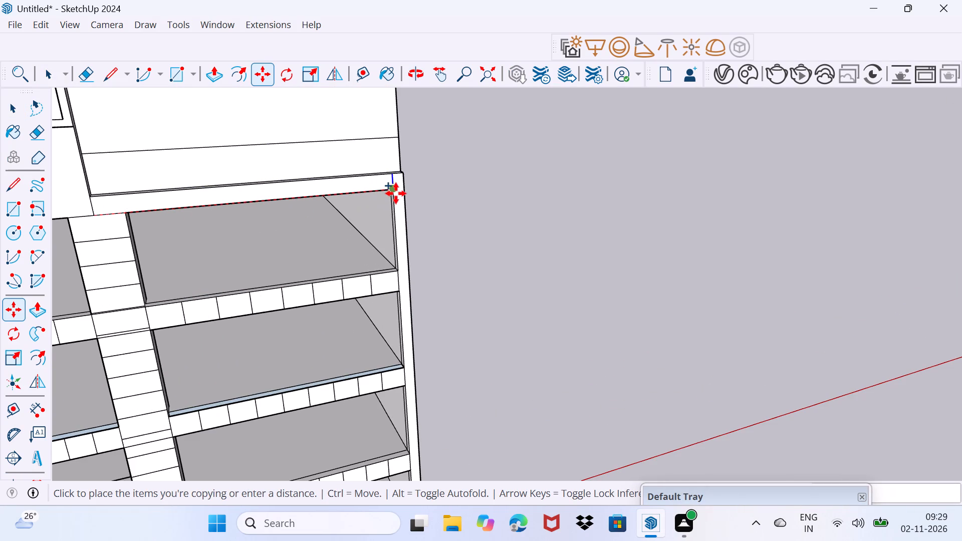
{"action": "left_click", "coordinate": [396, 193]}
{"action": "key", "text": "slash"}
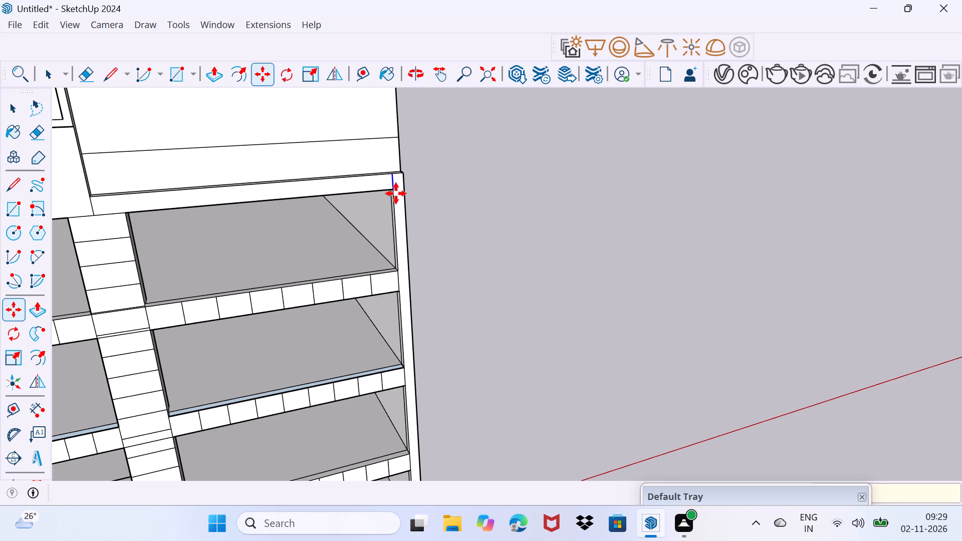
{"action": "type", "text": "9\""}
{"action": "key", "text": "Return"}
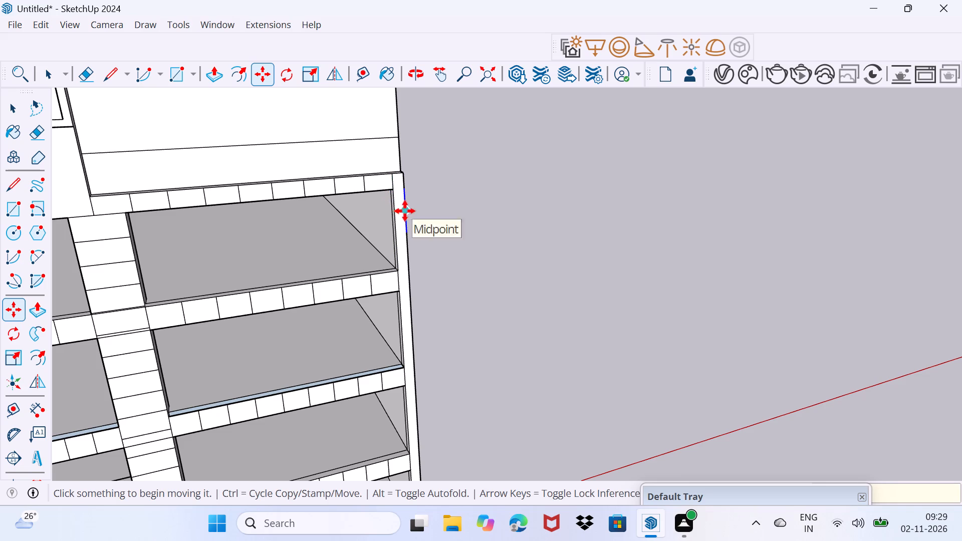
{"action": "key", "text": "space"}
Copy the right-hand outer pillar's top line down to the lowest opening's bottom corner and divide the span into 25 equal panels.
{"action": "scroll", "coordinate": [389, 177], "scroll_direction": "up", "scroll_amount": 8}
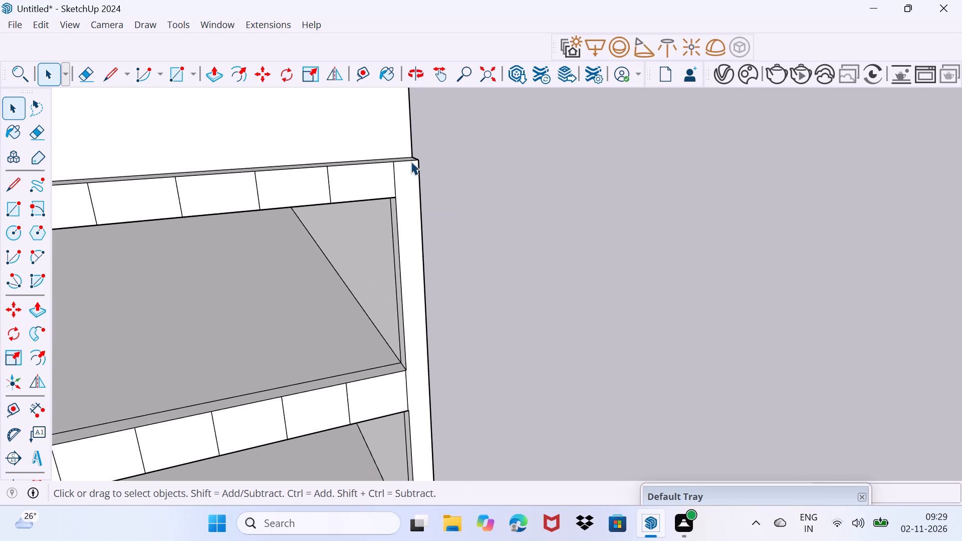
{"action": "left_click", "coordinate": [411, 161]}
{"action": "key", "text": "m"}
{"action": "left_click", "coordinate": [418, 157]}
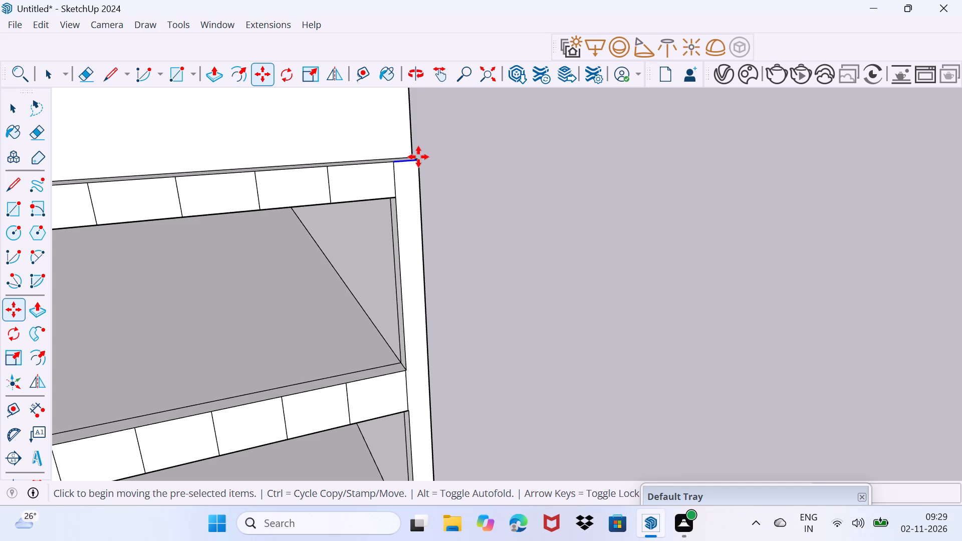
{"action": "scroll", "coordinate": [409, 235], "scroll_direction": "down", "scroll_amount": 8}
{"action": "middle_click_drag", "start_coordinate": [406, 303], "coordinate": [363, 60], "text": "shift"}
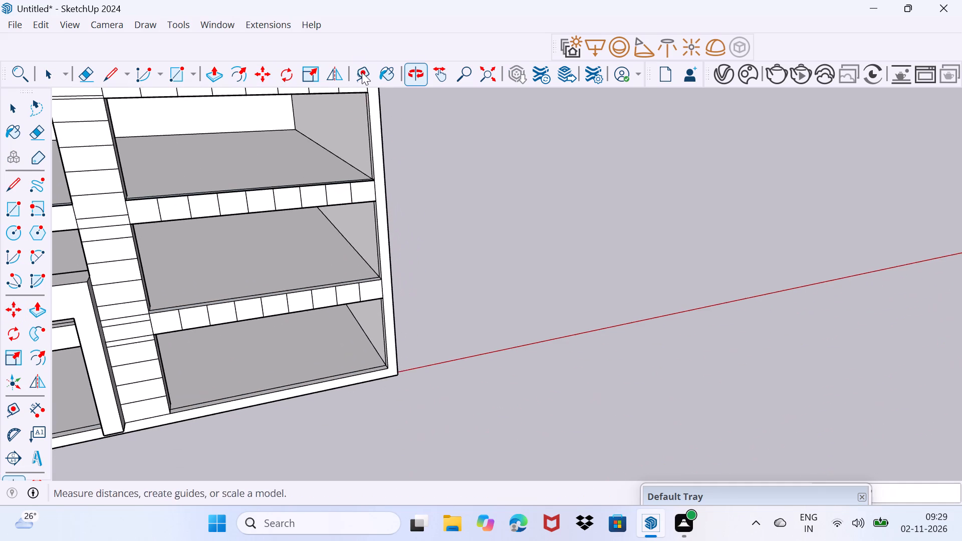
{"action": "scroll", "coordinate": [396, 365], "scroll_direction": "up", "scroll_amount": 9}
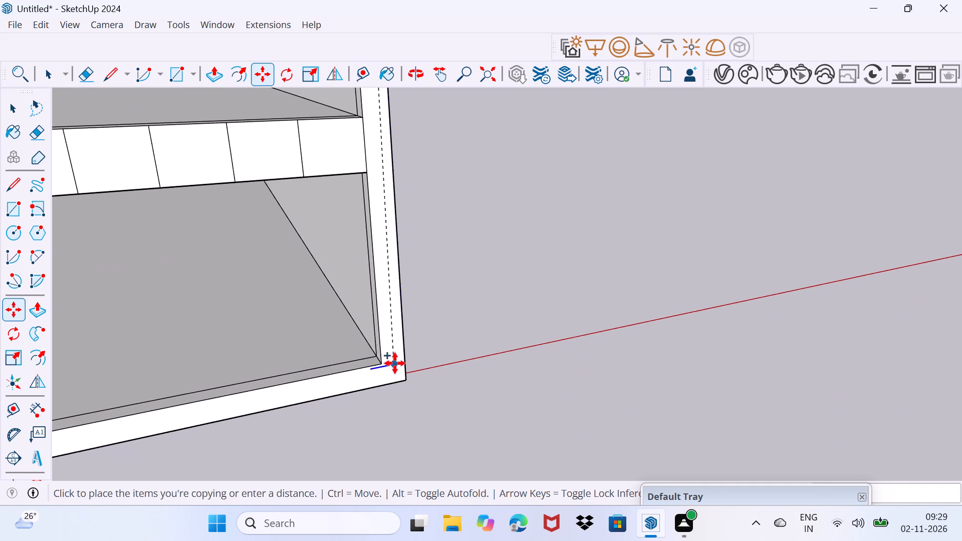
{"action": "left_click", "coordinate": [401, 359]}
{"action": "key", "text": "slash"}
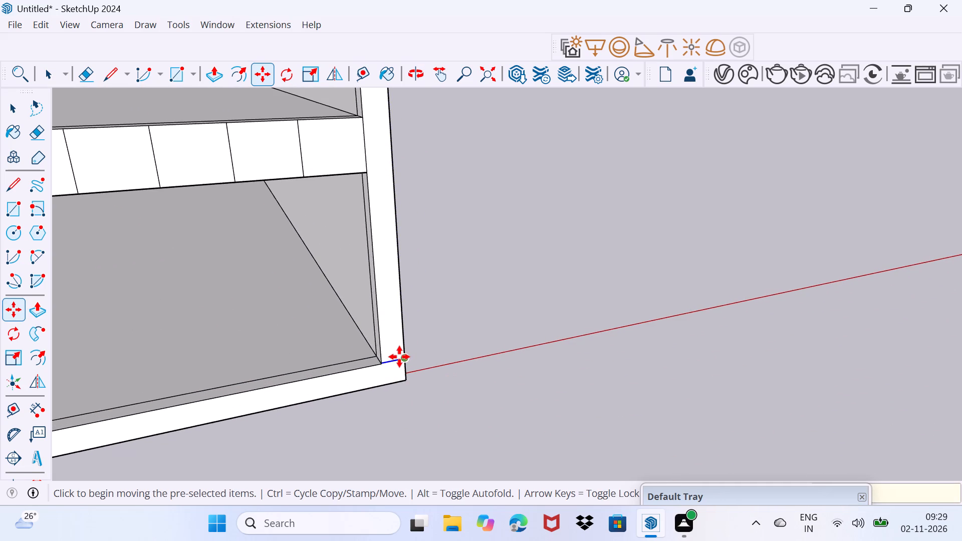
{"action": "type", "text": "25"}
{"action": "key", "text": "Return"}
Draw a short vertical line from the right-hand bay's lowest opening corner down to the building's base edge.
{"action": "scroll", "coordinate": [399, 357], "scroll_direction": "down", "scroll_amount": 4}
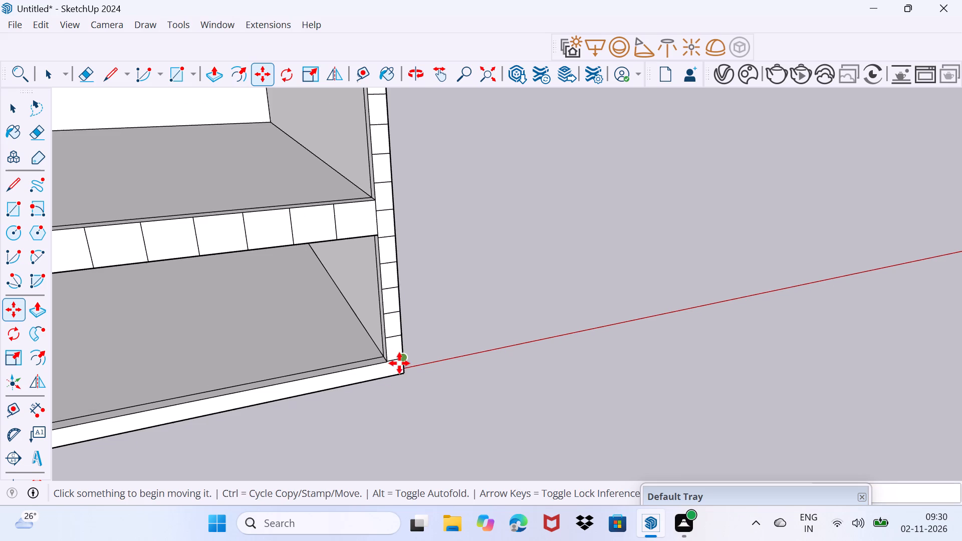
{"action": "scroll", "coordinate": [365, 386], "scroll_direction": "up", "scroll_amount": 4}
{"action": "key", "text": "space"}
{"action": "key", "text": "l"}
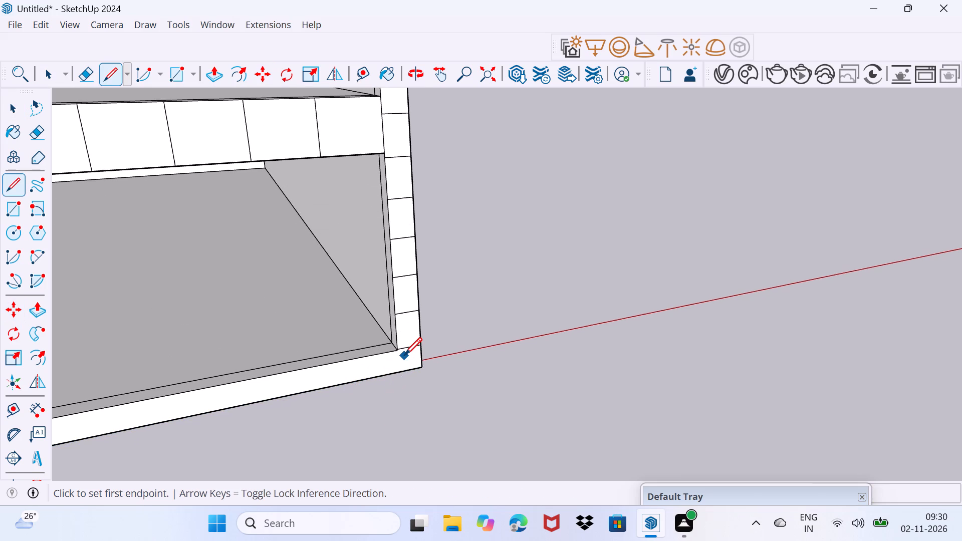
{"action": "left_click", "coordinate": [398, 354]}
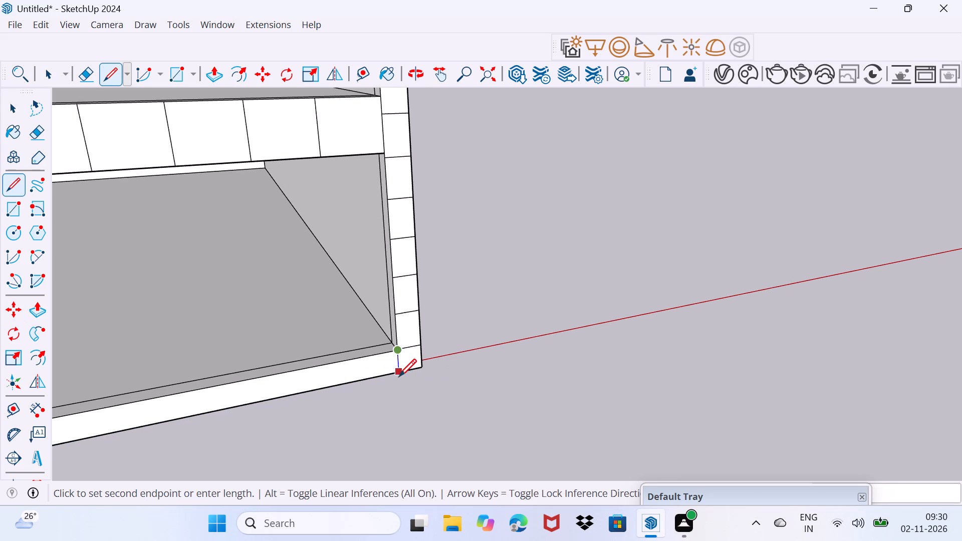
{"action": "left_click", "coordinate": [399, 376]}
{"action": "key", "text": "space"}
Copy that short vertical line along the base band to the left-hand bay's outer opening corner, with 25 equal divisions.
{"action": "left_click", "coordinate": [398, 362]}
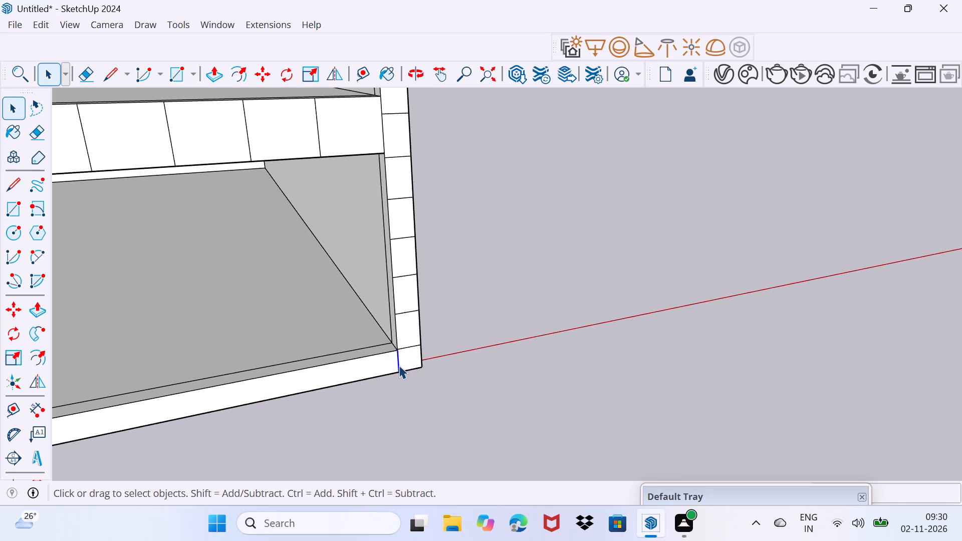
{"action": "key", "text": "m"}
{"action": "left_click", "coordinate": [400, 374]}
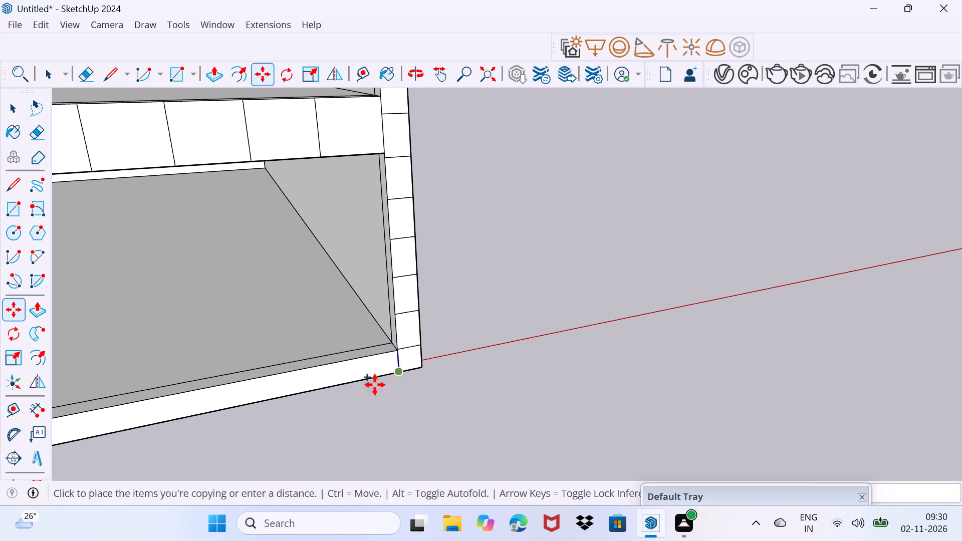
{"action": "scroll", "coordinate": [373, 385], "scroll_direction": "down", "scroll_amount": 13}
{"action": "middle_click_drag", "start_coordinate": [307, 411], "coordinate": [601, 277], "text": "shift"}
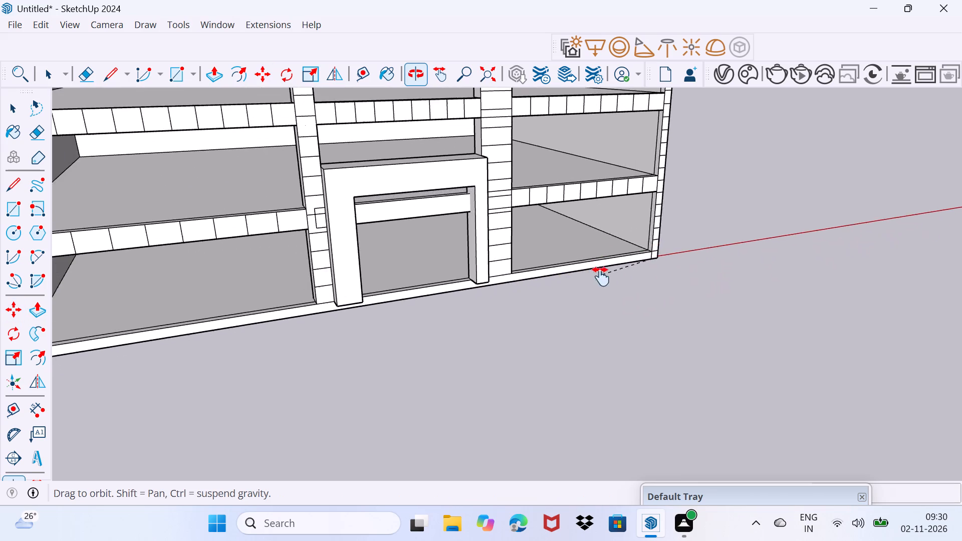
{"action": "middle_click_drag", "start_coordinate": [601, 277], "coordinate": [597, 284], "text": "shift"}
{"action": "scroll", "coordinate": [513, 308], "scroll_direction": "up", "scroll_amount": 9}
{"action": "middle_click_drag", "start_coordinate": [456, 302], "coordinate": [541, 253]}
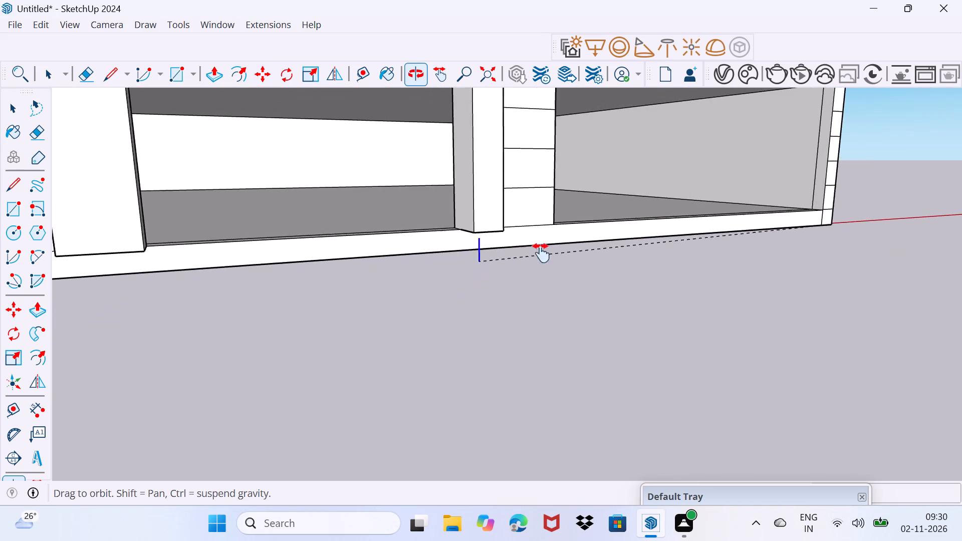
{"action": "middle_click_drag", "start_coordinate": [541, 253], "coordinate": [708, 224]}
{"action": "scroll", "coordinate": [663, 243], "scroll_direction": "down", "scroll_amount": 7}
{"action": "middle_click_drag", "start_coordinate": [199, 299], "coordinate": [725, 278]}
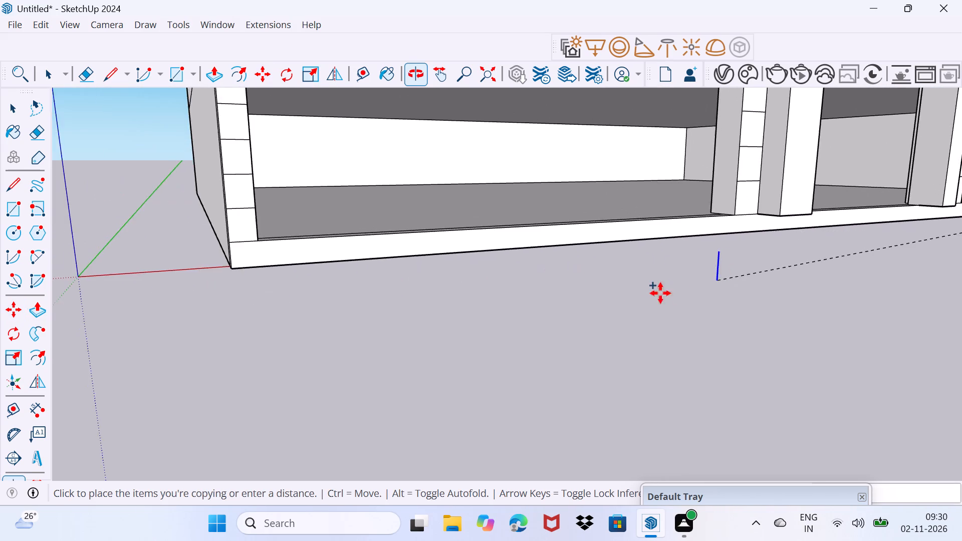
{"action": "scroll", "coordinate": [650, 299], "scroll_direction": "down", "scroll_amount": 3}
{"action": "scroll", "coordinate": [319, 295], "scroll_direction": "up", "scroll_amount": 14}
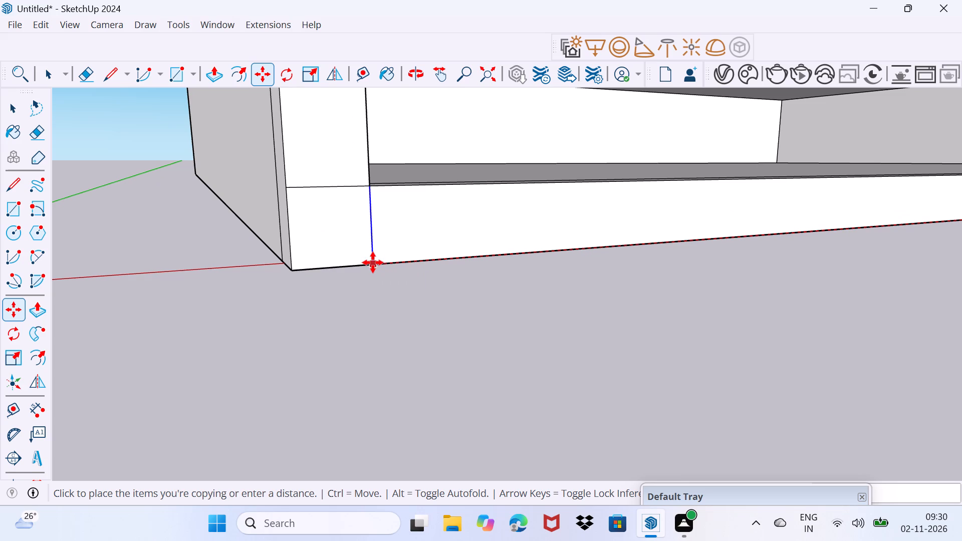
{"action": "left_click", "coordinate": [373, 262]}
{"action": "type", "text": "/25"}
{"action": "key", "text": "Return"}
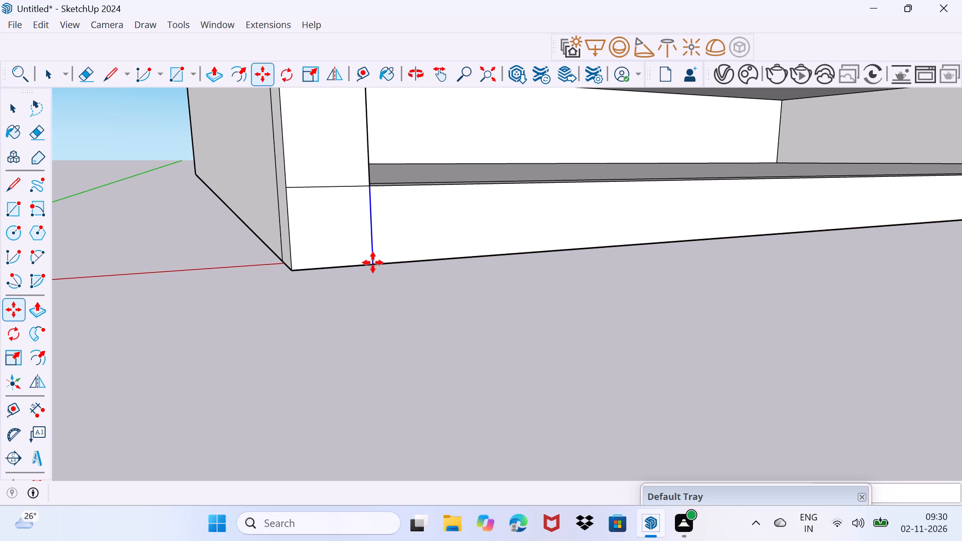
{"action": "key", "text": "space"}
{"action": "left_click_drag", "start_coordinate": [366, 290], "coordinate": [428, 254]}
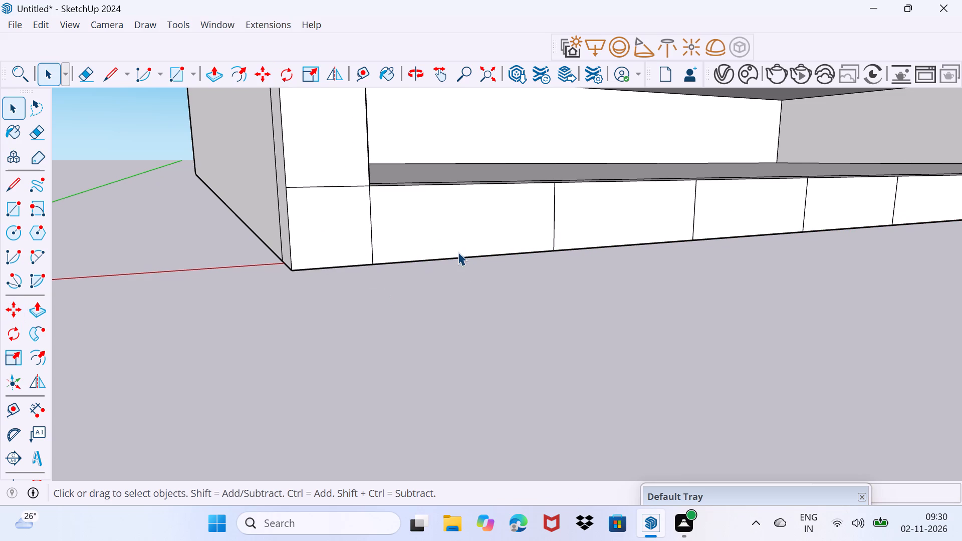
Examine the panel divisions across the base band, floor bands and pillars, and the building's overall form from both sides.
{"action": "scroll", "coordinate": [464, 257], "scroll_direction": "down", "scroll_amount": 15}
{"action": "middle_click_drag", "start_coordinate": [773, 246], "coordinate": [707, 240]}
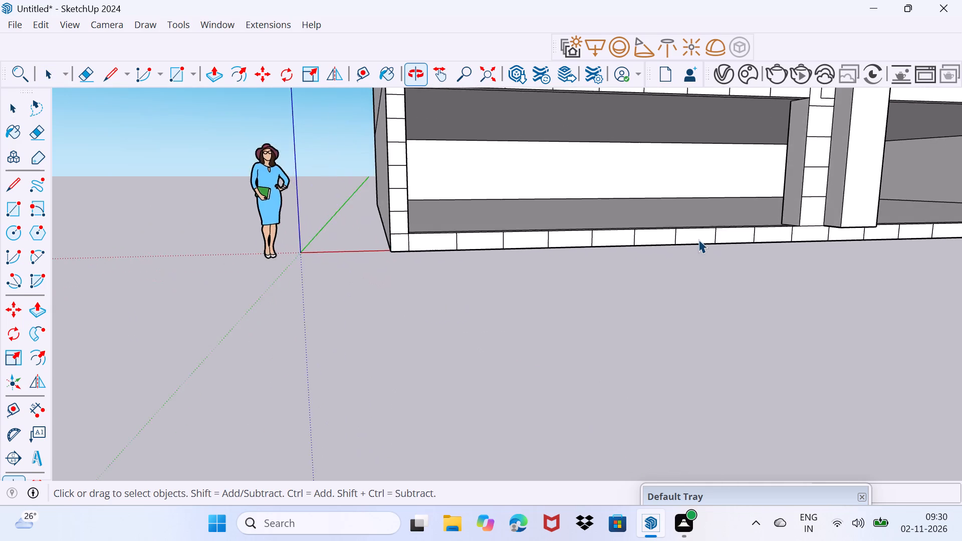
{"action": "scroll", "coordinate": [698, 239], "scroll_direction": "down", "scroll_amount": 9}
{"action": "middle_click_drag", "start_coordinate": [746, 233], "coordinate": [221, 333]}
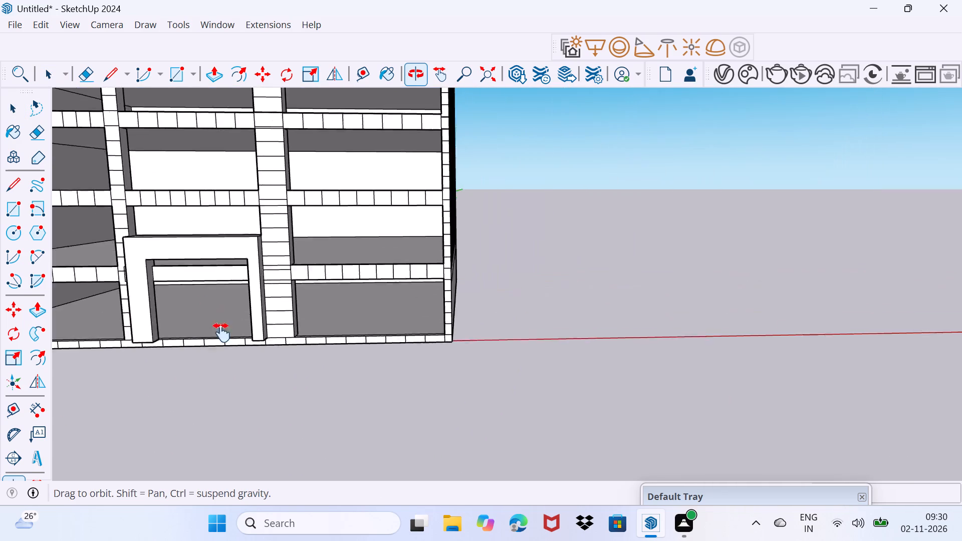
{"action": "middle_click_drag", "start_coordinate": [221, 333], "coordinate": [343, 355]}
{"action": "scroll", "coordinate": [246, 324], "scroll_direction": "up", "scroll_amount": 4}
{"action": "middle_click_drag", "start_coordinate": [323, 396], "coordinate": [409, 300]}
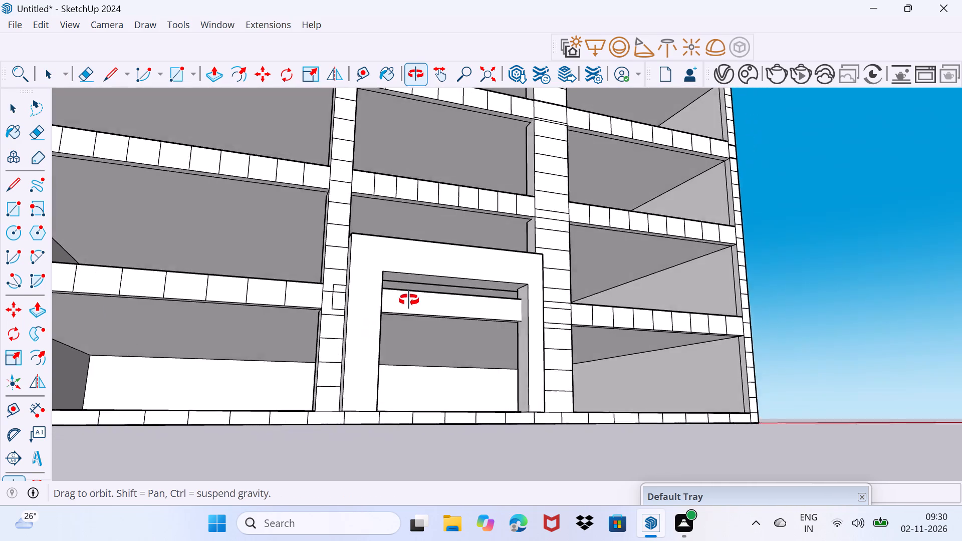
{"action": "middle_click_drag", "start_coordinate": [409, 300], "coordinate": [451, 294]}
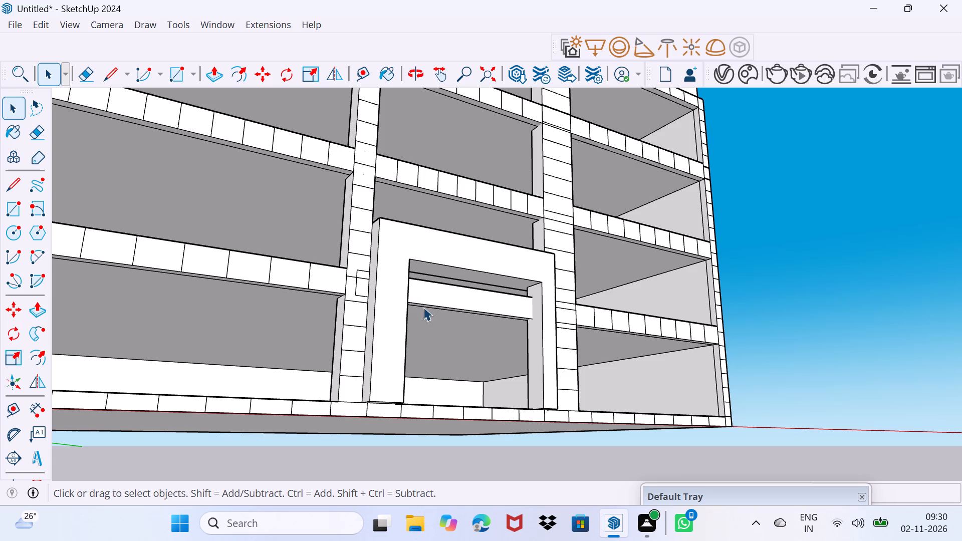
{"action": "scroll", "coordinate": [423, 307], "scroll_direction": "down", "scroll_amount": 10}
{"action": "middle_click_drag", "start_coordinate": [369, 299], "coordinate": [434, 366]}
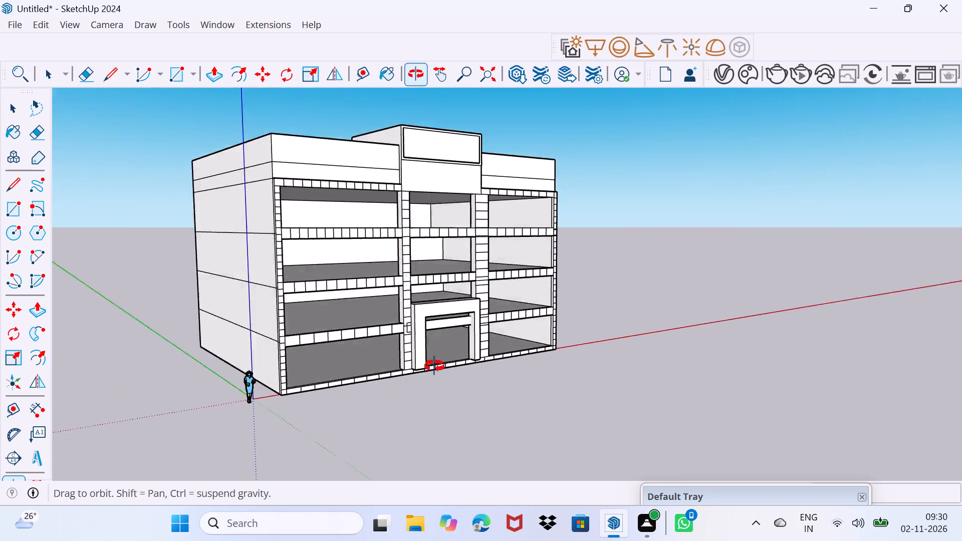
{"action": "middle_click_drag", "start_coordinate": [434, 366], "coordinate": [77, 339]}
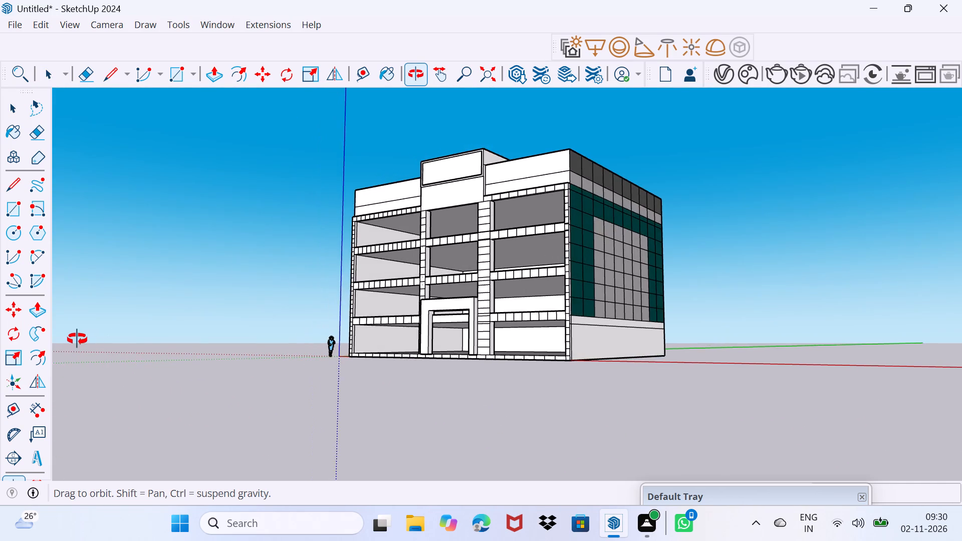
{"action": "middle_click_drag", "start_coordinate": [77, 339], "coordinate": [96, 339]}
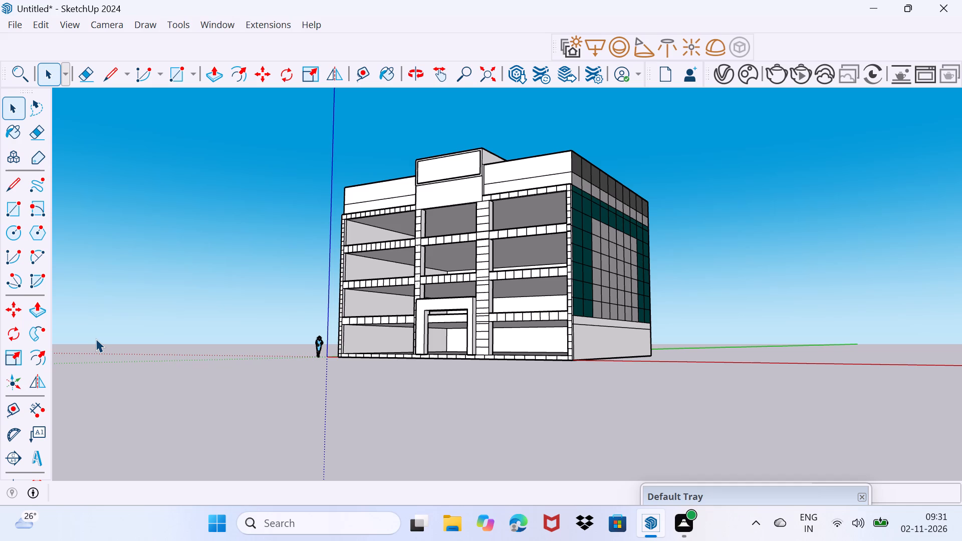
Select the front face of the projecting entrance frame.
{"action": "scroll", "coordinate": [63, 478], "scroll_direction": "up", "scroll_amount": 2}
{"action": "middle_click_drag", "start_coordinate": [267, 396], "coordinate": [429, 447]}
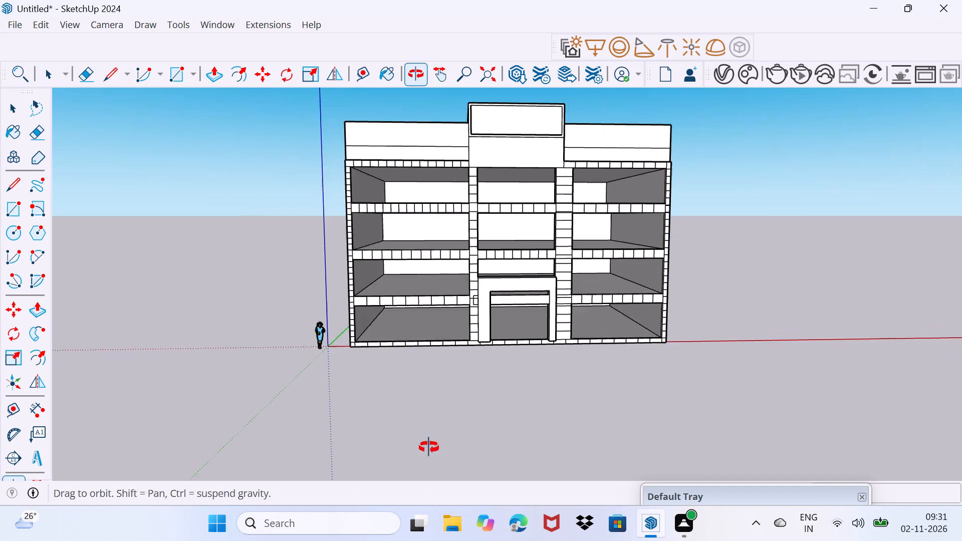
{"action": "middle_click_drag", "start_coordinate": [429, 447], "coordinate": [459, 437]}
{"action": "scroll", "coordinate": [502, 347], "scroll_direction": "up", "scroll_amount": 3}
{"action": "middle_click_drag", "start_coordinate": [450, 320], "coordinate": [505, 346]}
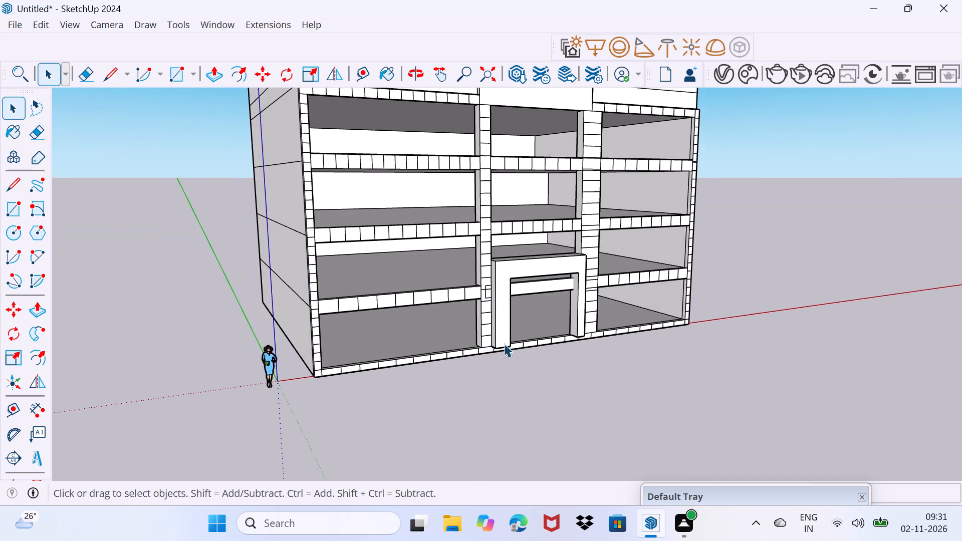
{"action": "scroll", "coordinate": [504, 329], "scroll_direction": "up", "scroll_amount": 10}
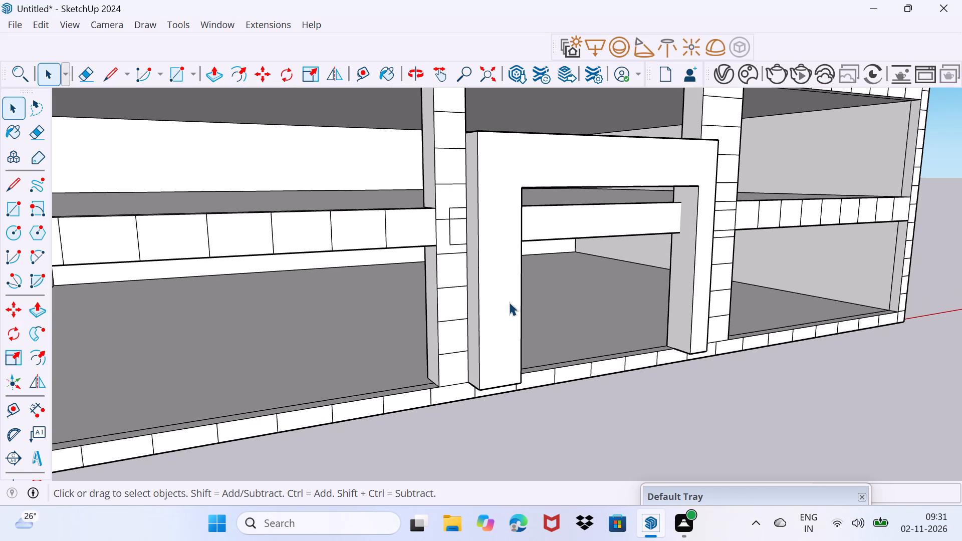
{"action": "right_click", "coordinate": [504, 302]}
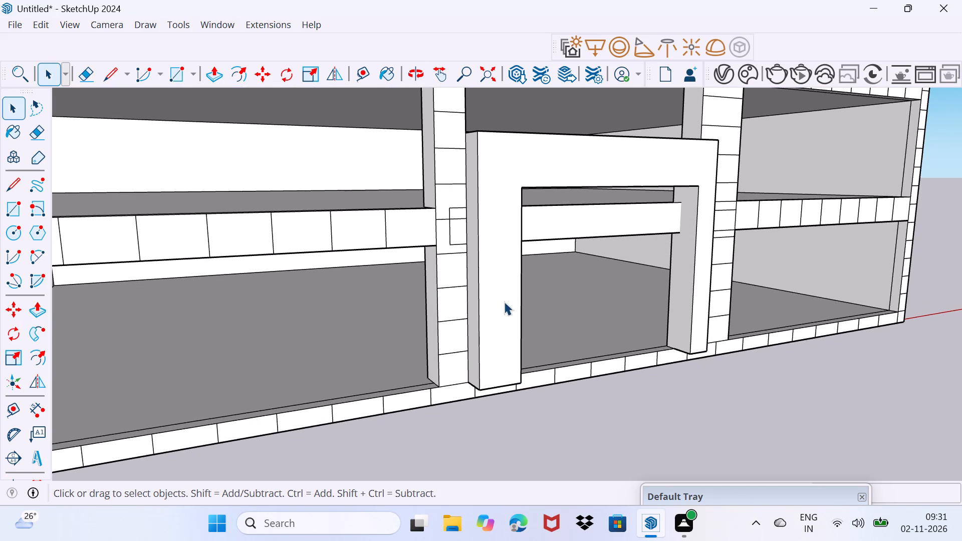
{"action": "right_click", "coordinate": [504, 302]}
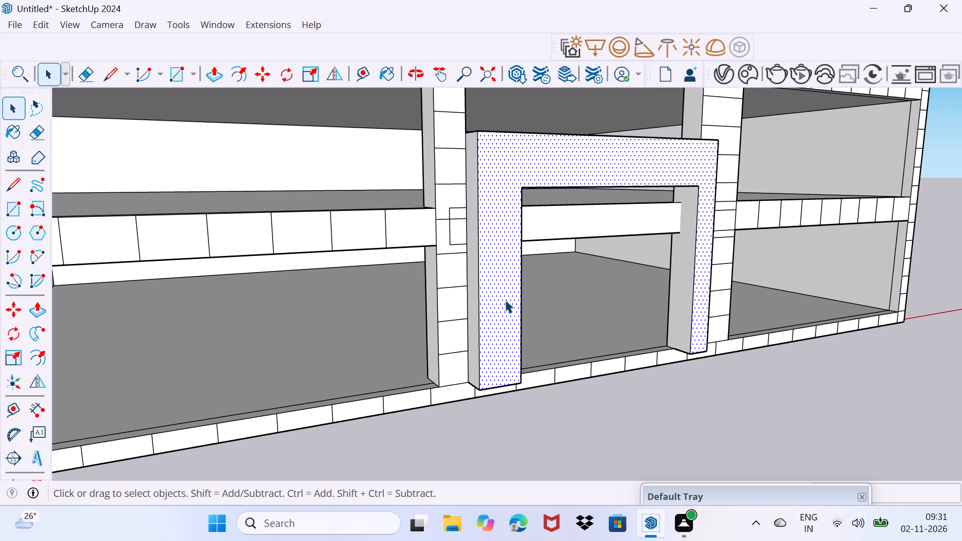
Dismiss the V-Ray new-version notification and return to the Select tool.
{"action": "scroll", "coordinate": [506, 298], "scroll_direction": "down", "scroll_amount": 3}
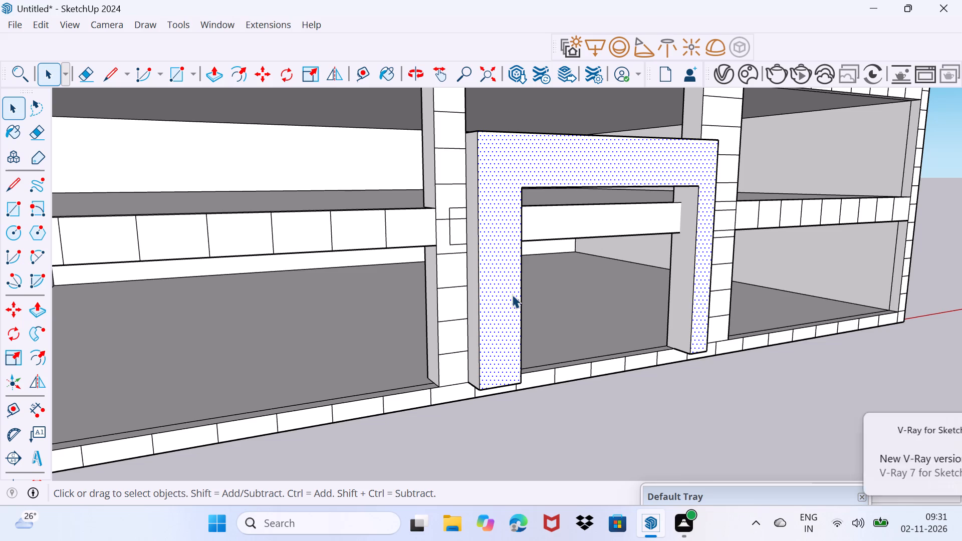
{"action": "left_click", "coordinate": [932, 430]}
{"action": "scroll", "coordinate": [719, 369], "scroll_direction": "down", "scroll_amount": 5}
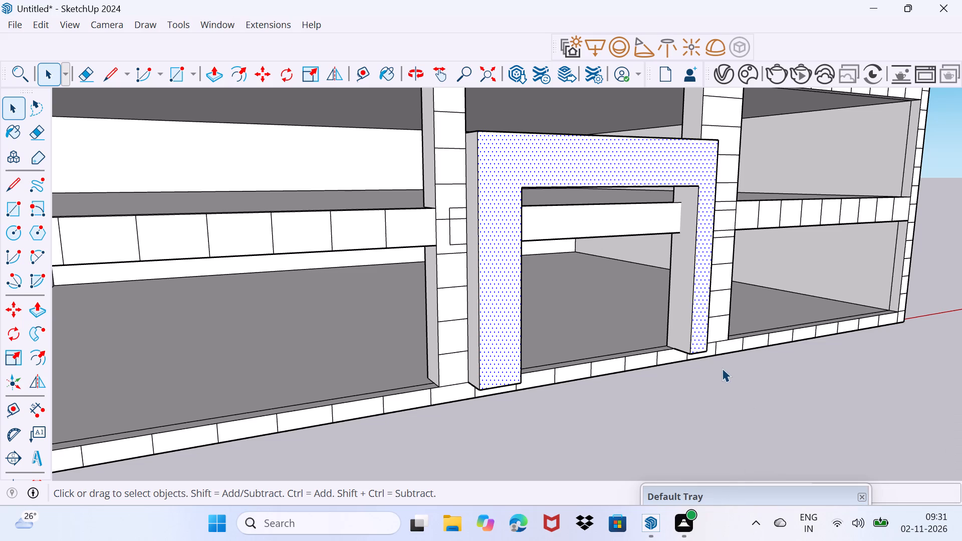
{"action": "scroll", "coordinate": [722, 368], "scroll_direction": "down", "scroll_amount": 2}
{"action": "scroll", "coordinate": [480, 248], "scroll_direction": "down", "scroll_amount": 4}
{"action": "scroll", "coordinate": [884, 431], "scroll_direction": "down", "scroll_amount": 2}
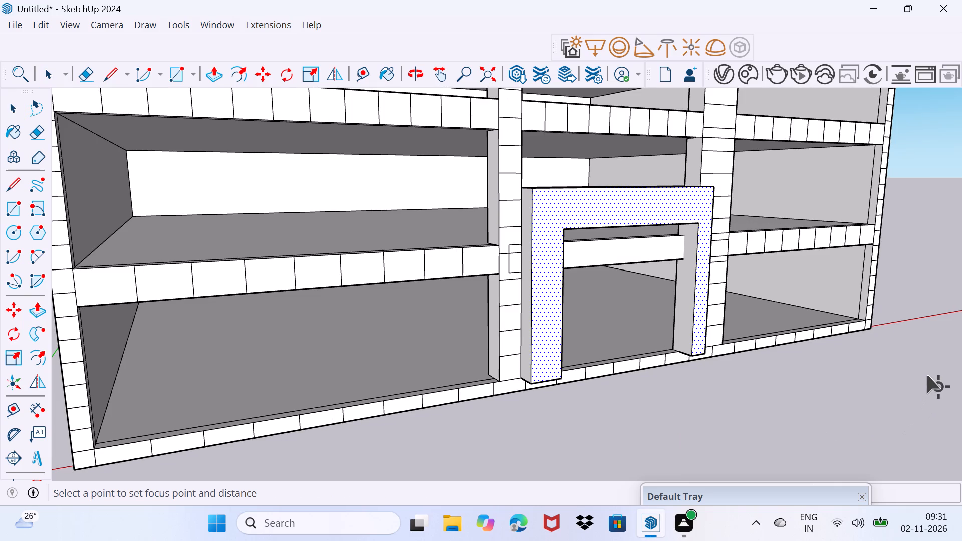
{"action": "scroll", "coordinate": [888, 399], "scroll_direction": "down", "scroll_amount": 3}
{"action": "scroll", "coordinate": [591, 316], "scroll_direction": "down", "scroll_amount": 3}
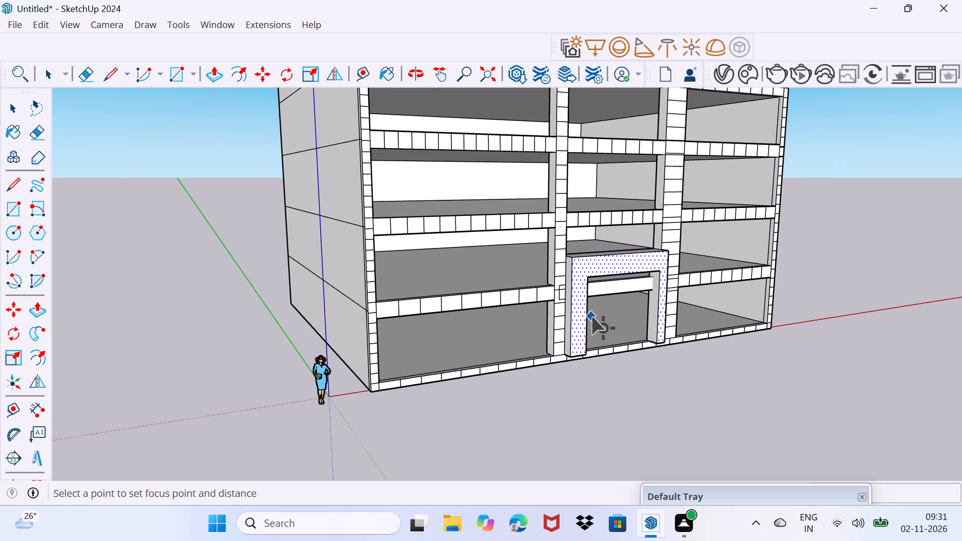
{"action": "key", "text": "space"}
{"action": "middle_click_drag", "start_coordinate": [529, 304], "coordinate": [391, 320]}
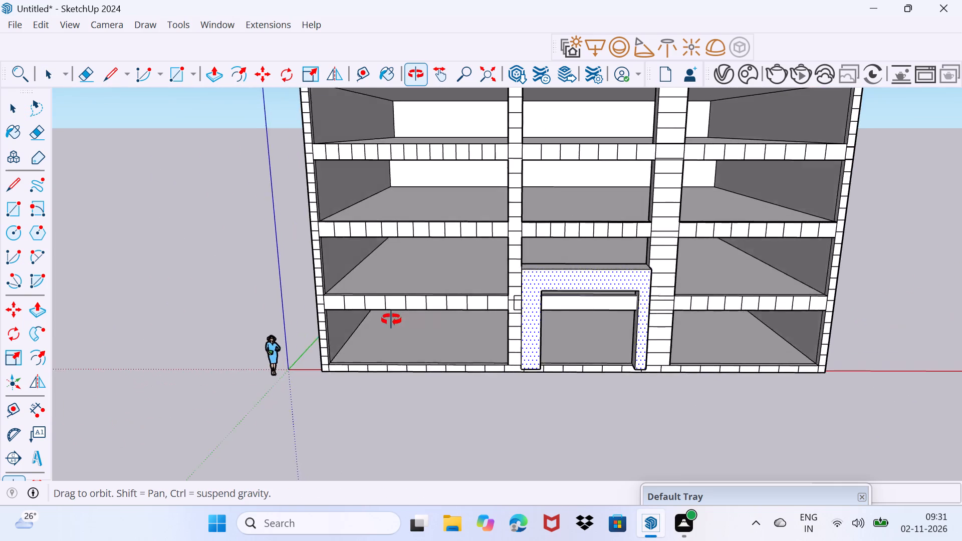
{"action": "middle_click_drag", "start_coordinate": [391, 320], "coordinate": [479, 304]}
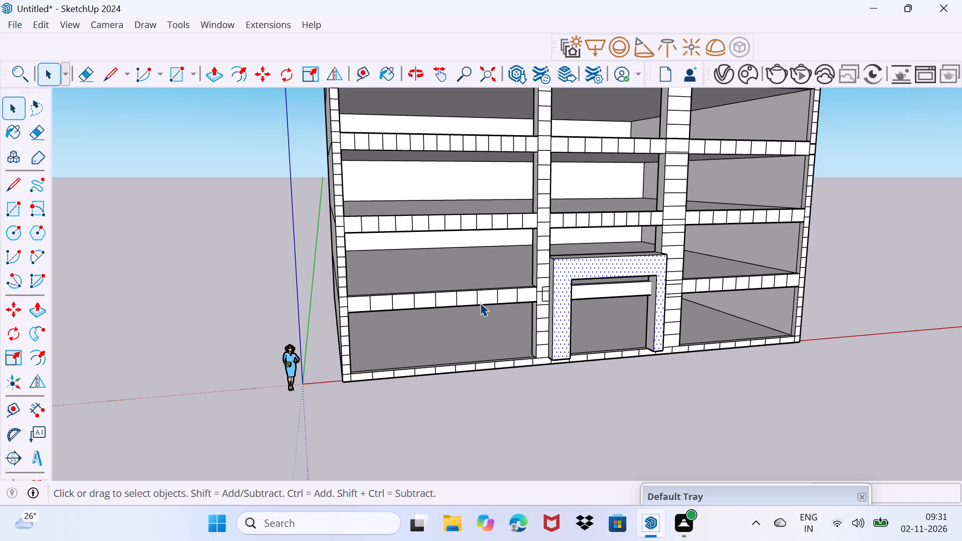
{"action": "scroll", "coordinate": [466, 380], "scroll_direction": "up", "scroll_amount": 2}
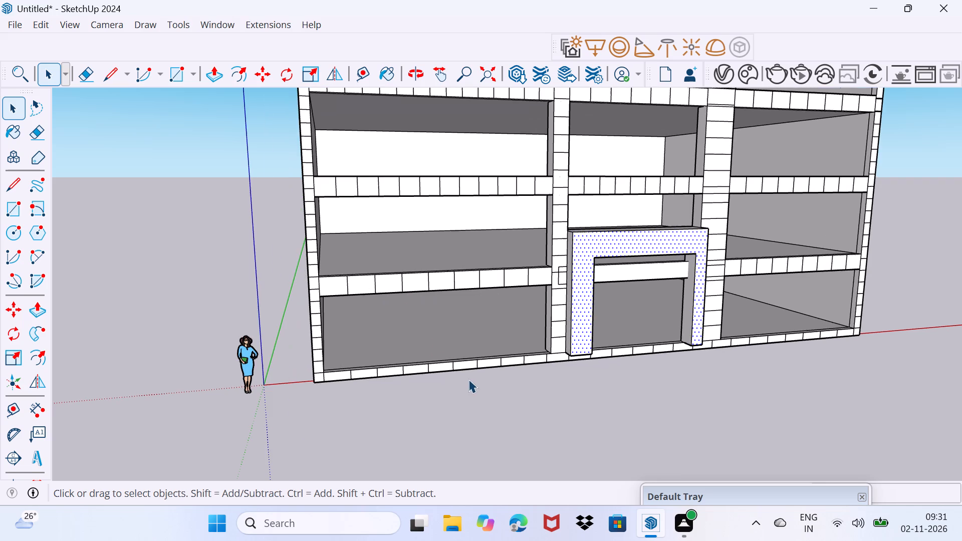
Push the front face of the entrance frame slightly back toward the facade to reduce its projection, then clear the selection.
{"action": "middle_click_drag", "start_coordinate": [467, 382], "coordinate": [449, 339]}
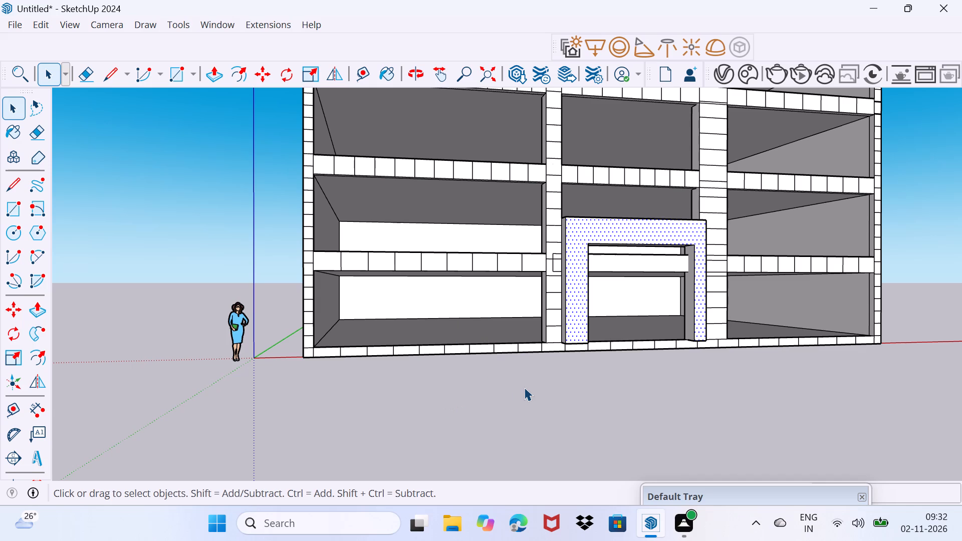
{"action": "scroll", "coordinate": [524, 387], "scroll_direction": "up", "scroll_amount": 1}
{"action": "left_click_drag", "start_coordinate": [516, 415], "coordinate": [573, 358]}
{"action": "scroll", "coordinate": [572, 306], "scroll_direction": "up", "scroll_amount": 2}
{"action": "middle_click_drag", "start_coordinate": [574, 310], "coordinate": [625, 324]}
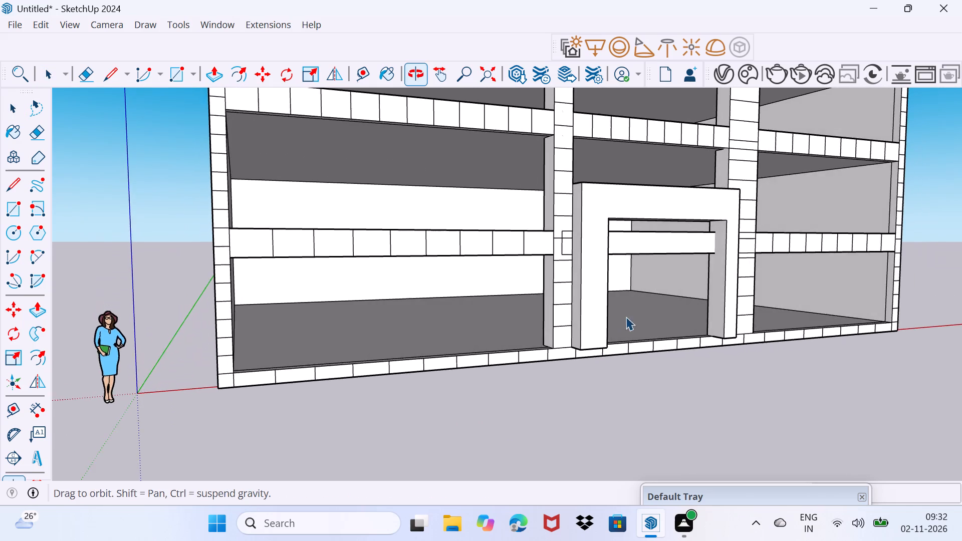
{"action": "scroll", "coordinate": [588, 257], "scroll_direction": "up", "scroll_amount": 3}
{"action": "middle_click_drag", "start_coordinate": [598, 250], "coordinate": [617, 292]}
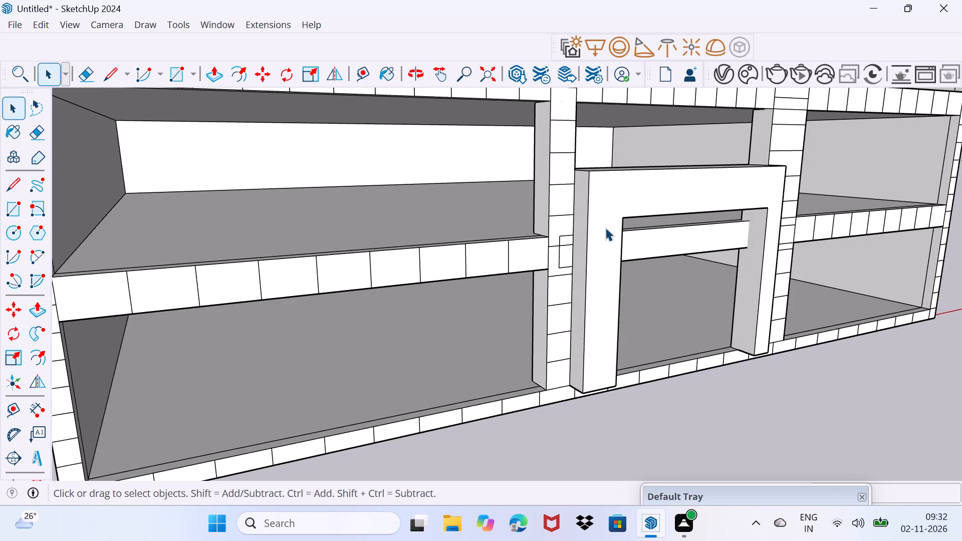
{"action": "left_click", "coordinate": [605, 227]}
{"action": "key", "text": "p"}
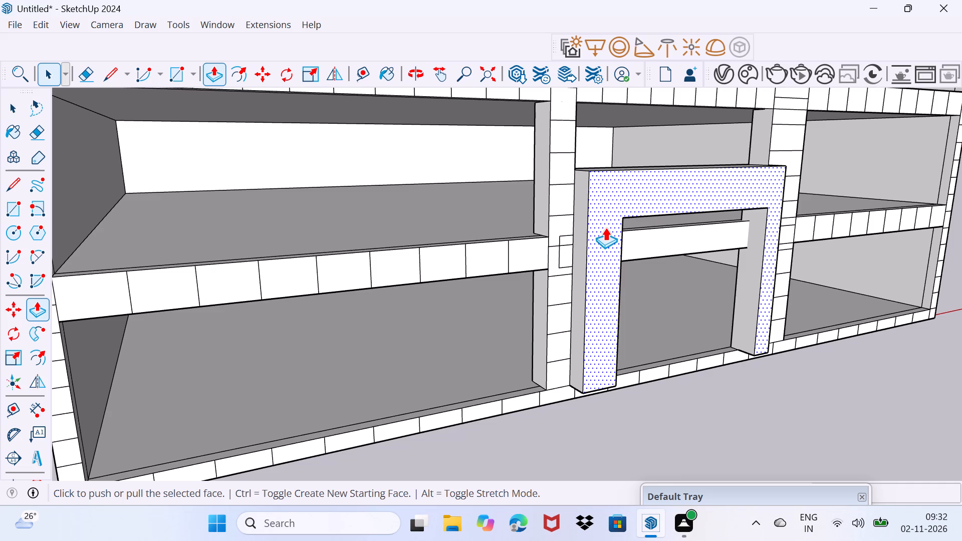
{"action": "left_click", "coordinate": [605, 227]}
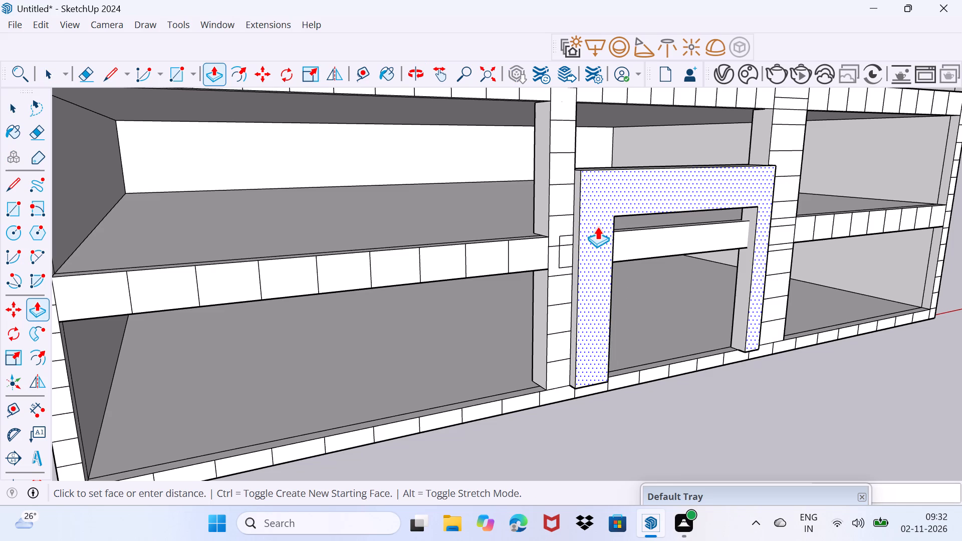
{"action": "left_click", "coordinate": [597, 226]}
{"action": "key", "text": "space"}
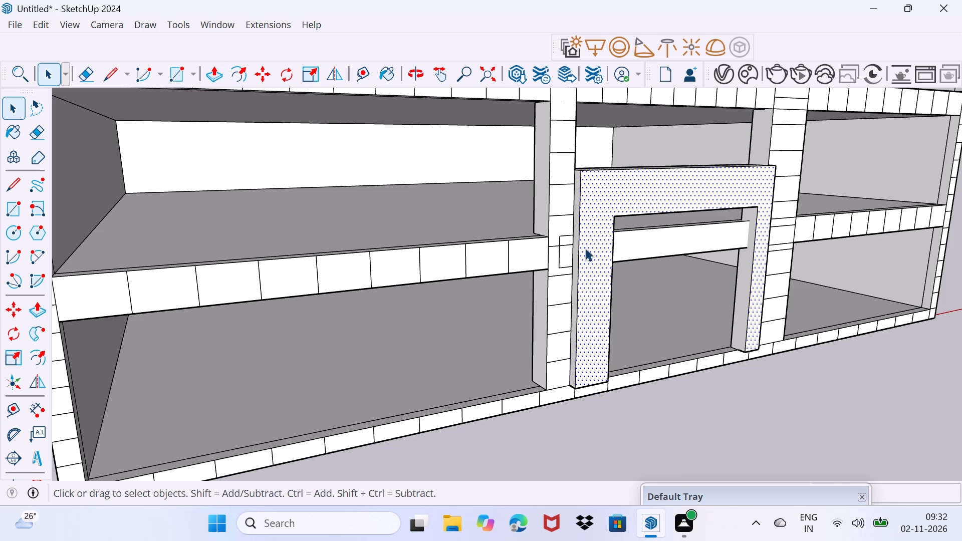
{"action": "left_click_drag", "start_coordinate": [585, 248], "coordinate": [603, 231]}
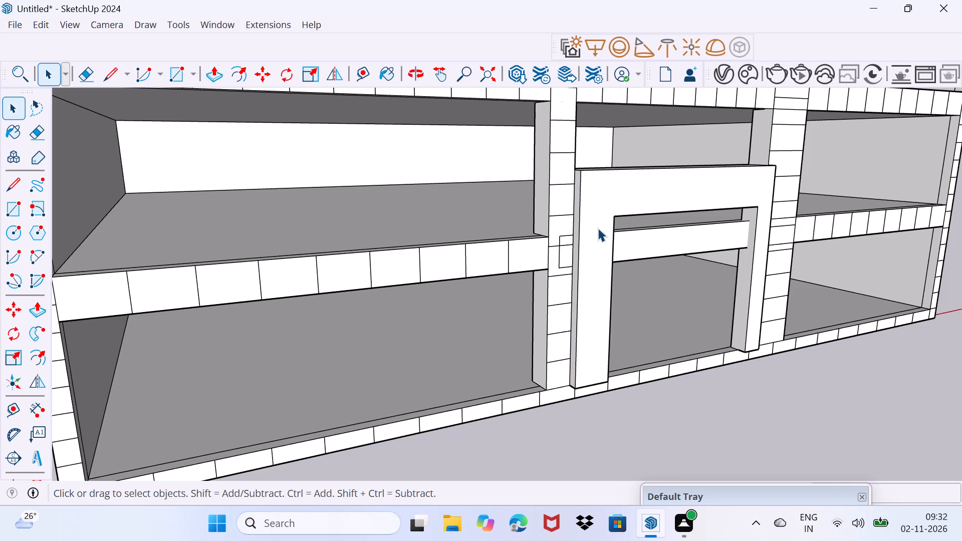
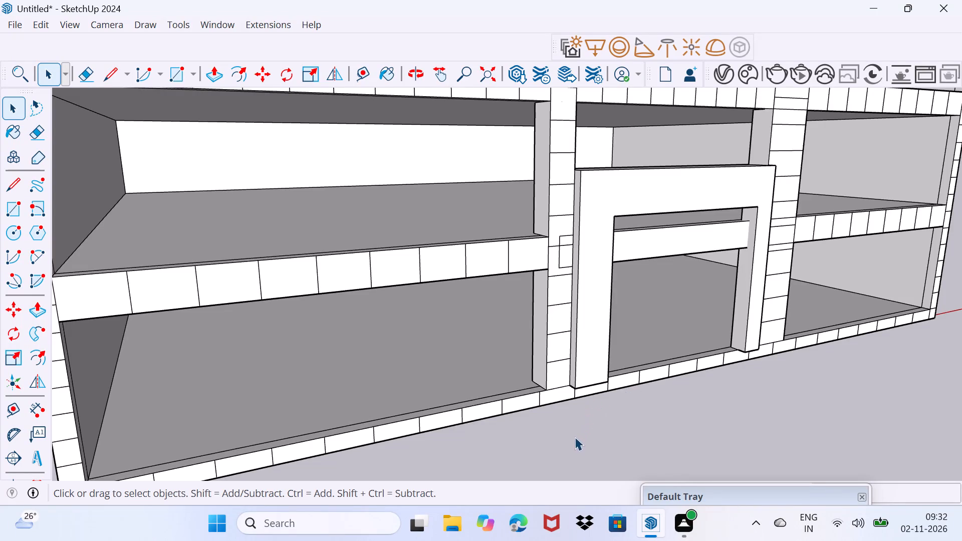
Erase the leftover small rectangle outline on the pillar's front face beside the left leg of the entrance frame.
{"action": "middle_click_drag", "start_coordinate": [574, 437], "coordinate": [605, 387]}
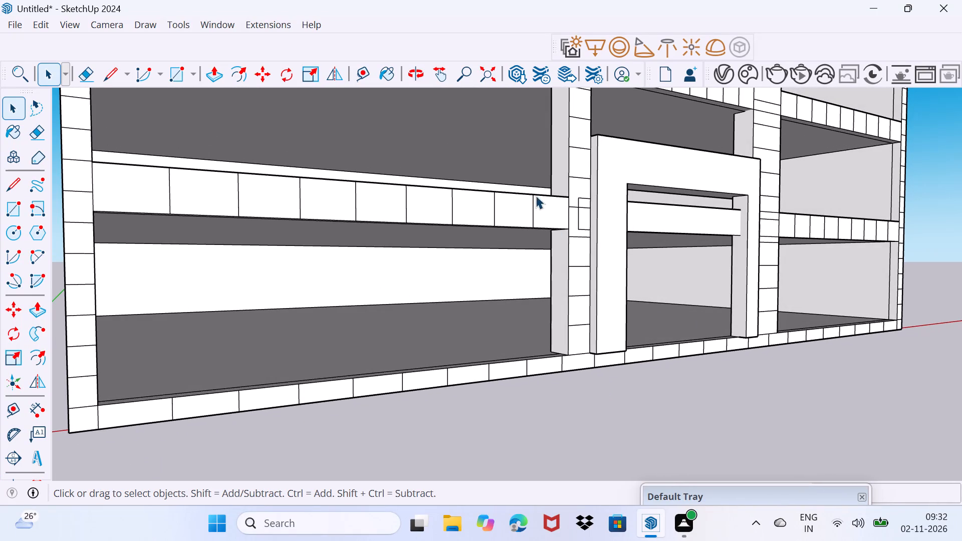
{"action": "scroll", "coordinate": [597, 241], "scroll_direction": "up", "scroll_amount": 4}
{"action": "middle_click_drag", "start_coordinate": [567, 227], "coordinate": [595, 235]}
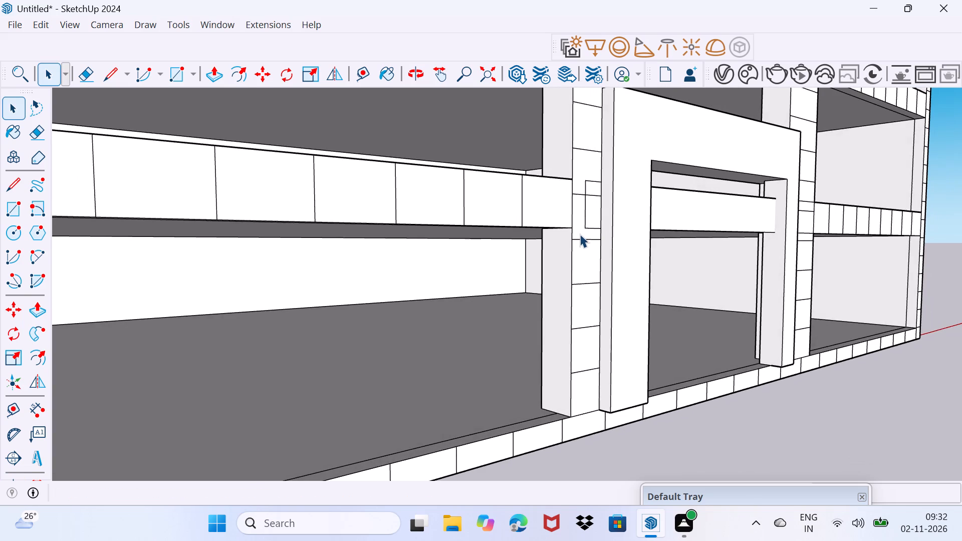
{"action": "scroll", "coordinate": [578, 233], "scroll_direction": "up", "scroll_amount": 3}
{"action": "key", "text": "e"}
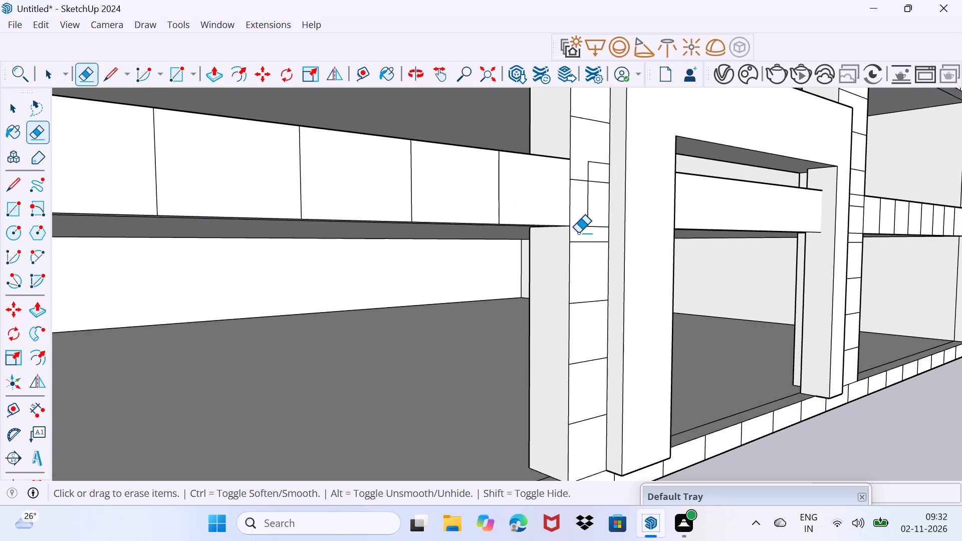
{"action": "left_click", "coordinate": [589, 201]}
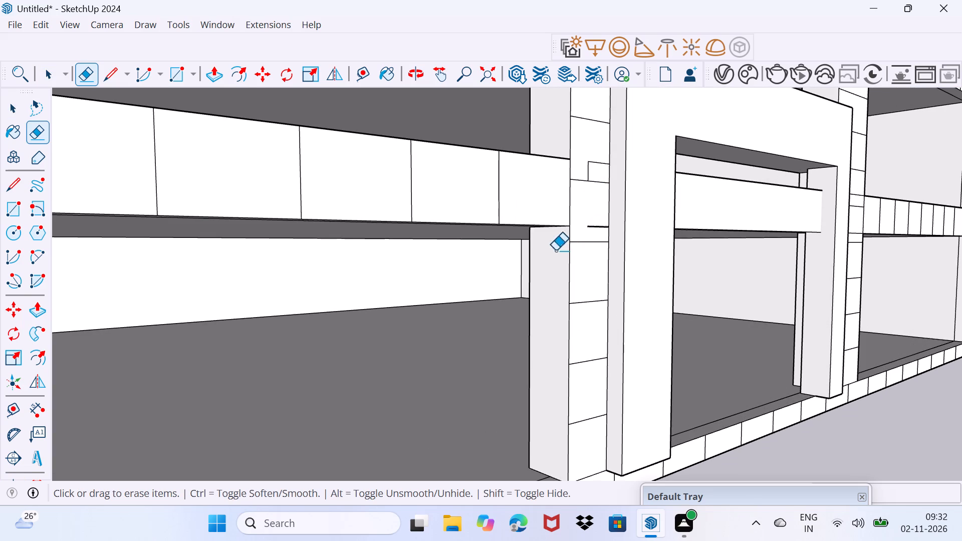
{"action": "middle_click_drag", "start_coordinate": [543, 264], "coordinate": [592, 205]}
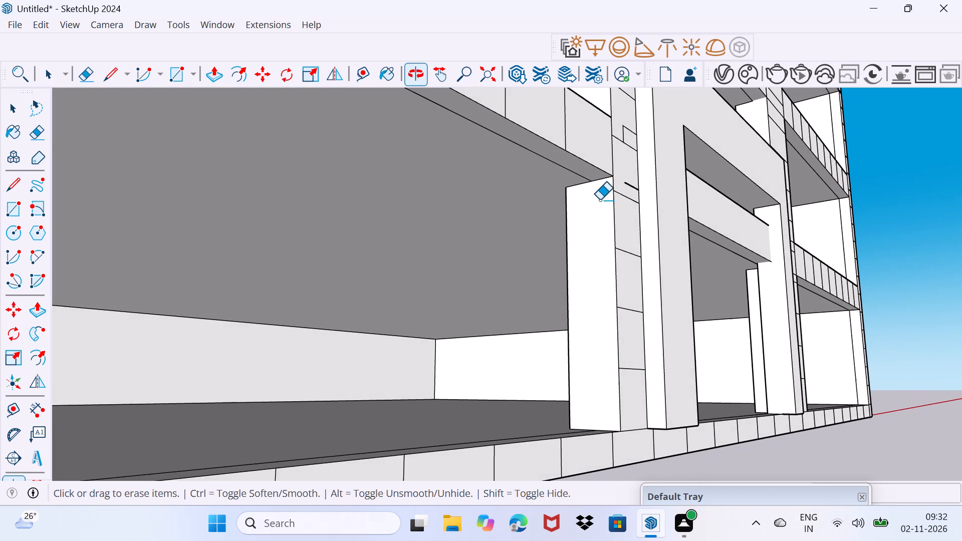
{"action": "scroll", "coordinate": [624, 185], "scroll_direction": "up", "scroll_amount": 1}
{"action": "left_click", "coordinate": [631, 185]}
{"action": "middle_click_drag", "start_coordinate": [624, 190], "coordinate": [609, 203]}
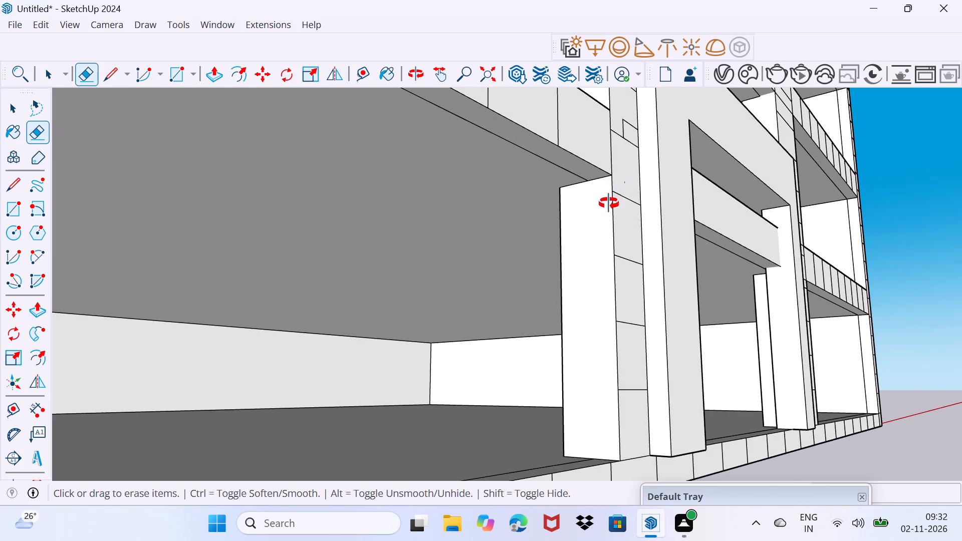
{"action": "middle_click_drag", "start_coordinate": [609, 203], "coordinate": [596, 219]}
{"action": "scroll", "coordinate": [590, 163], "scroll_direction": "up", "scroll_amount": 3}
{"action": "middle_click_drag", "start_coordinate": [597, 155], "coordinate": [588, 166]}
{"action": "left_click", "coordinate": [595, 157]}
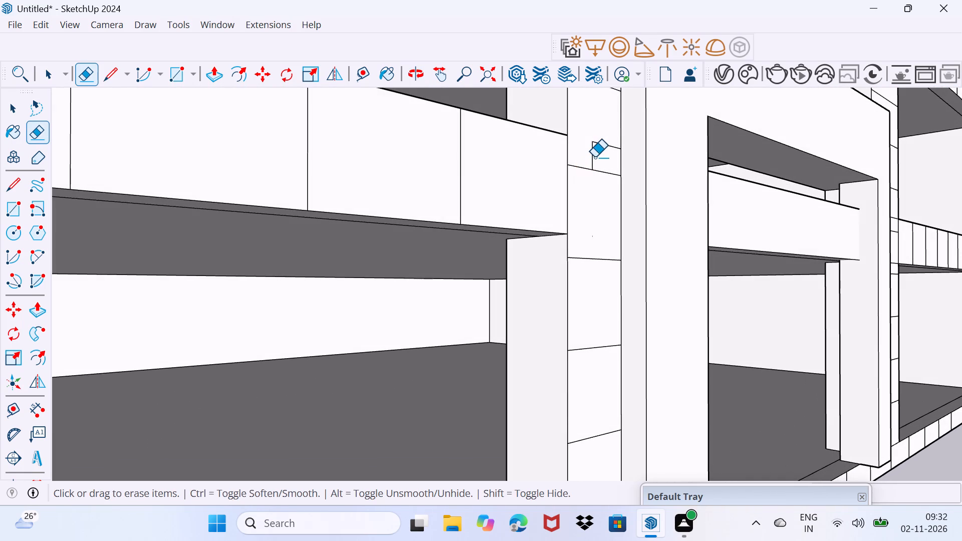
{"action": "left_click", "coordinate": [603, 145]}
{"action": "left_click", "coordinate": [593, 149]}
Erase the stray panel lines on the pillar right of the entrance frame, within and just below the floor band.
{"action": "middle_click_drag", "start_coordinate": [564, 144], "coordinate": [327, 200]}
{"action": "scroll", "coordinate": [488, 179], "scroll_direction": "down", "scroll_amount": 4}
{"action": "scroll", "coordinate": [490, 181], "scroll_direction": "up", "scroll_amount": 1}
{"action": "scroll", "coordinate": [490, 181], "scroll_direction": "down", "scroll_amount": 4}
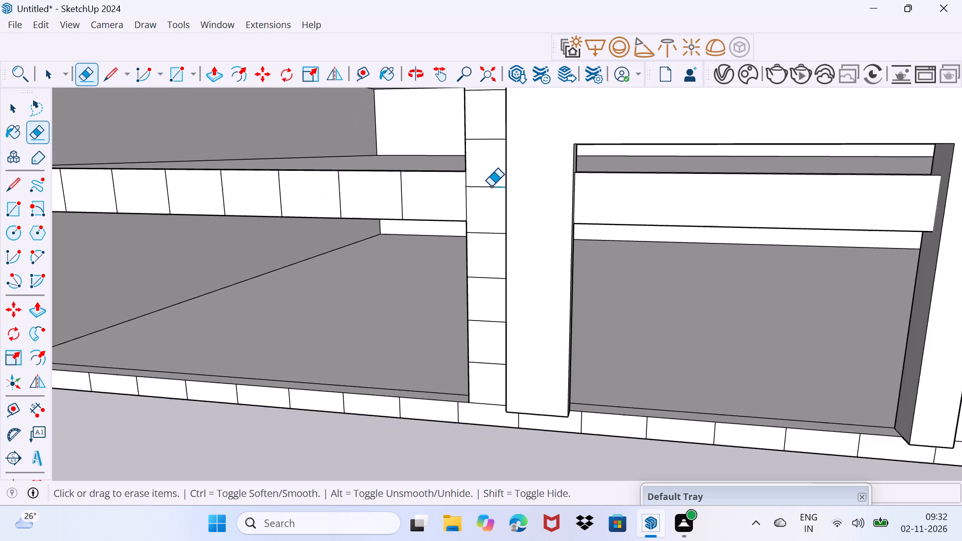
{"action": "scroll", "coordinate": [491, 186], "scroll_direction": "down", "scroll_amount": 10}
{"action": "scroll", "coordinate": [699, 209], "scroll_direction": "up", "scroll_amount": 10}
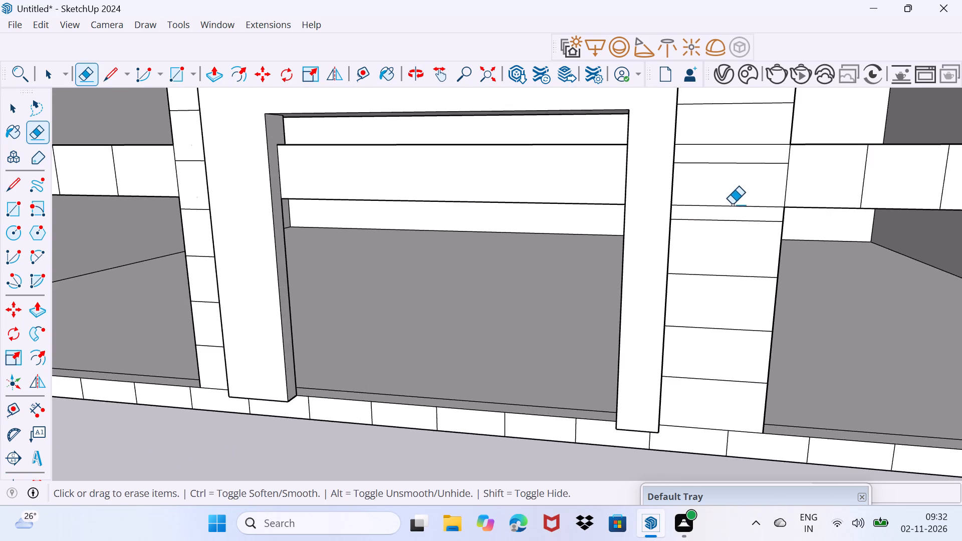
{"action": "middle_click_drag", "start_coordinate": [713, 205], "coordinate": [583, 208]}
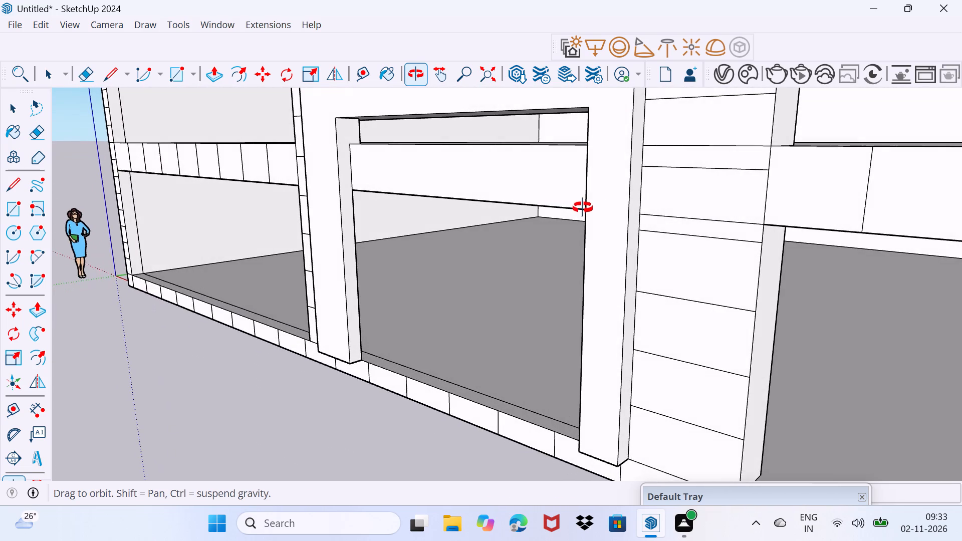
{"action": "middle_click_drag", "start_coordinate": [583, 208], "coordinate": [620, 206]}
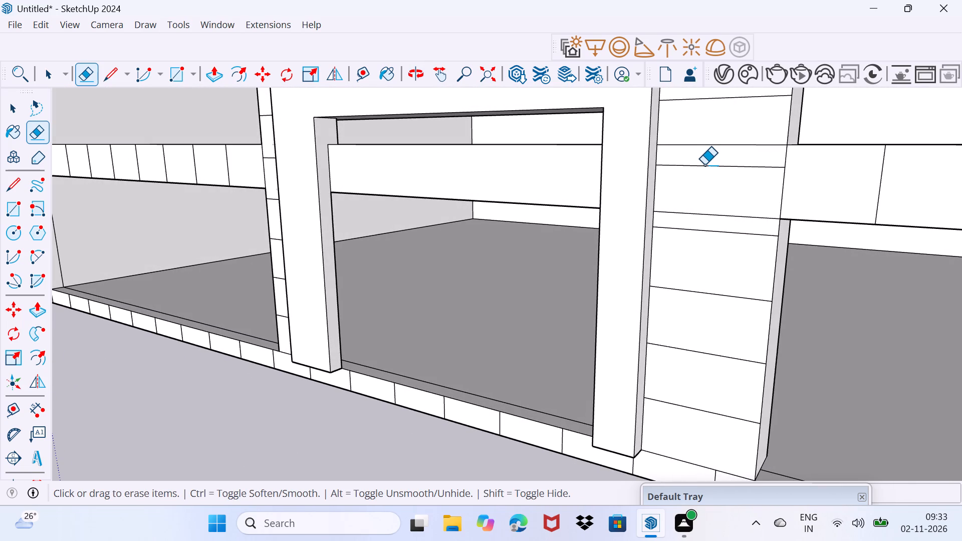
{"action": "left_click", "coordinate": [704, 165]}
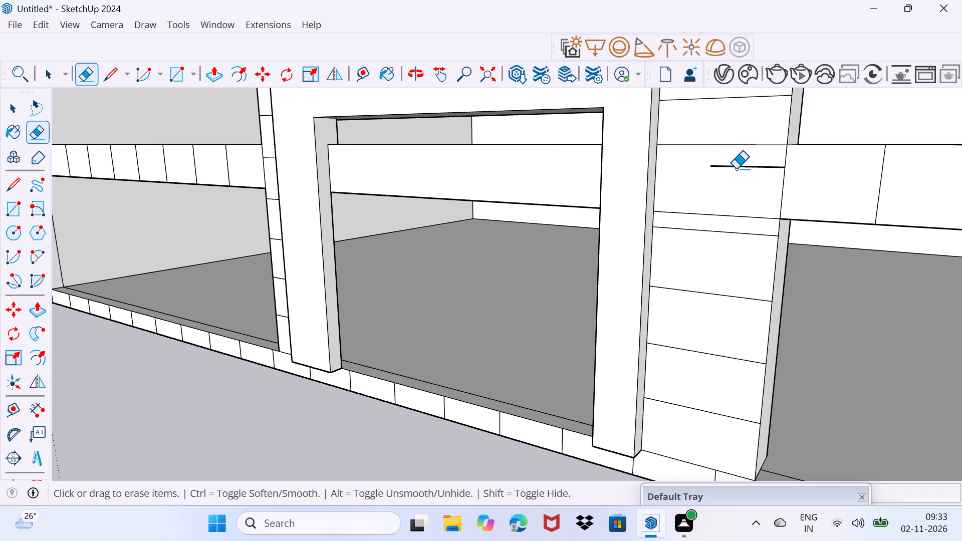
{"action": "left_click", "coordinate": [736, 169]}
{"action": "left_click", "coordinate": [743, 168]}
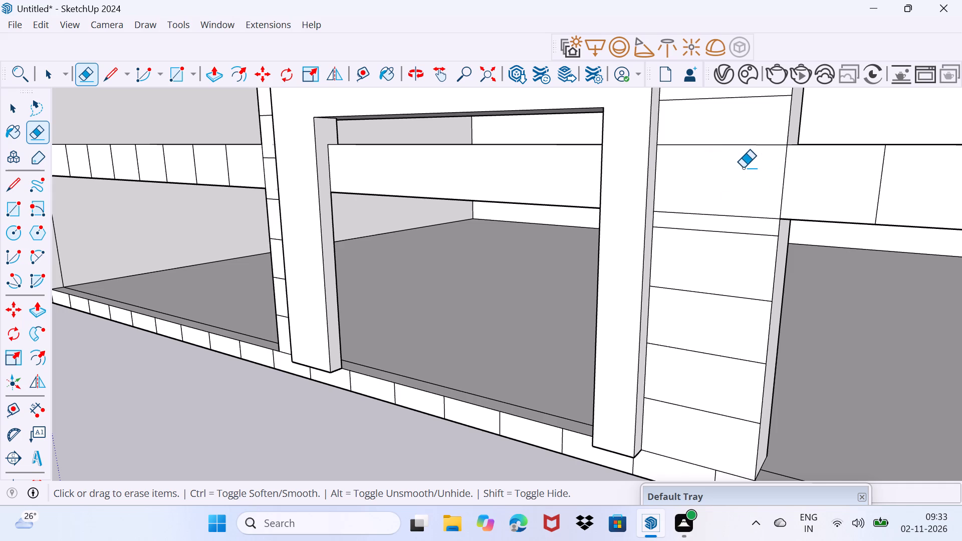
{"action": "left_click", "coordinate": [752, 235]}
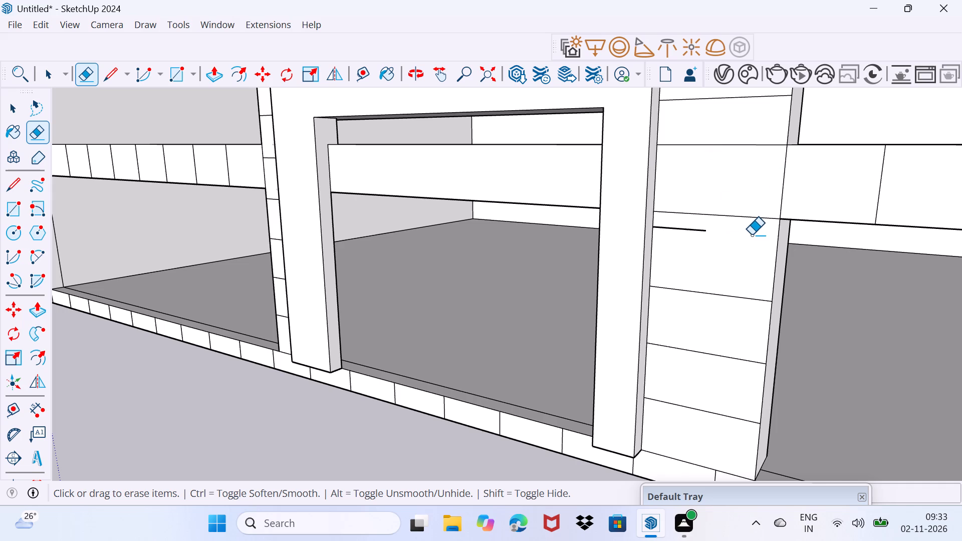
{"action": "left_click", "coordinate": [691, 231]}
Examine the entrance frame, the adjoining pillars and the base band from both sides for stray lines.
{"action": "scroll", "coordinate": [681, 237], "scroll_direction": "down", "scroll_amount": 3}
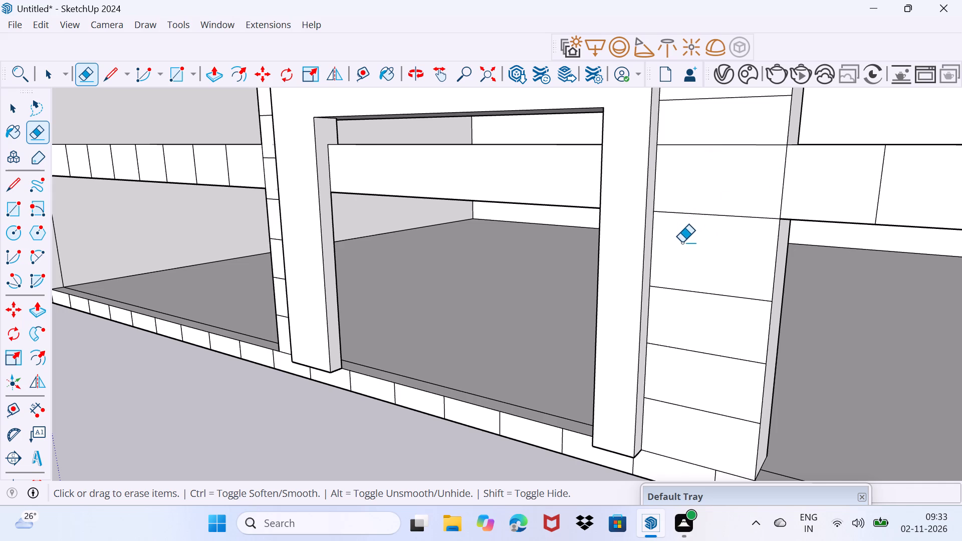
{"action": "scroll", "coordinate": [685, 257], "scroll_direction": "down", "scroll_amount": 3}
{"action": "middle_click_drag", "start_coordinate": [677, 273], "coordinate": [460, 215]}
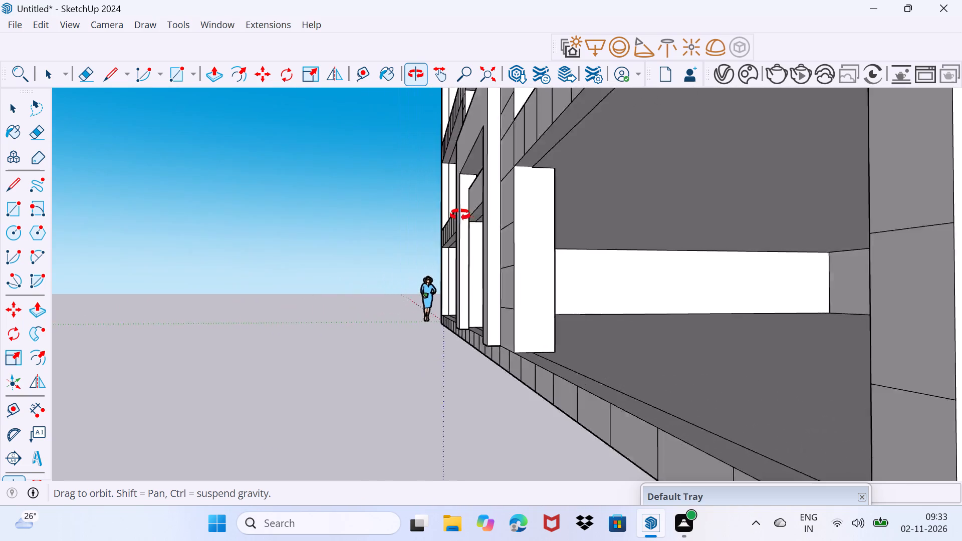
{"action": "middle_click_drag", "start_coordinate": [460, 215], "coordinate": [527, 240]}
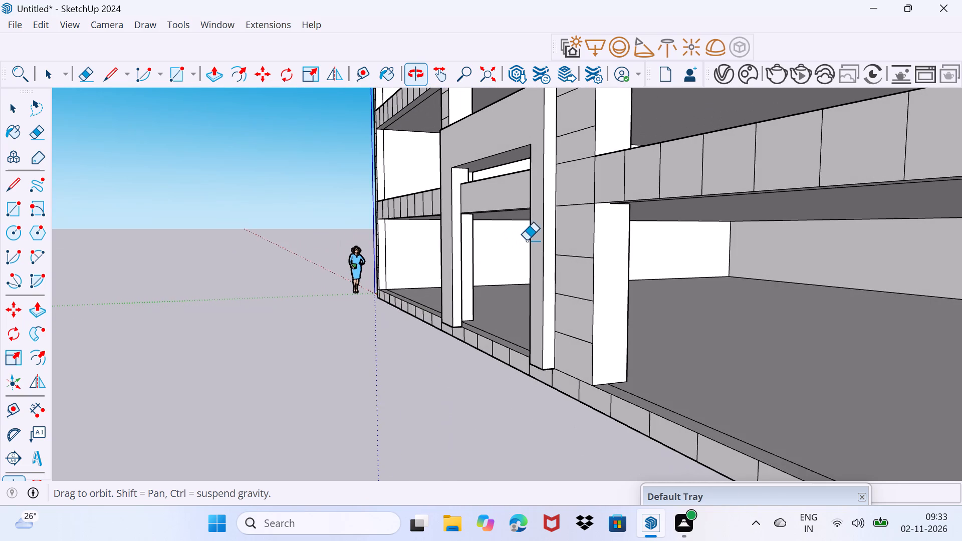
{"action": "scroll", "coordinate": [444, 268], "scroll_direction": "up", "scroll_amount": 1}
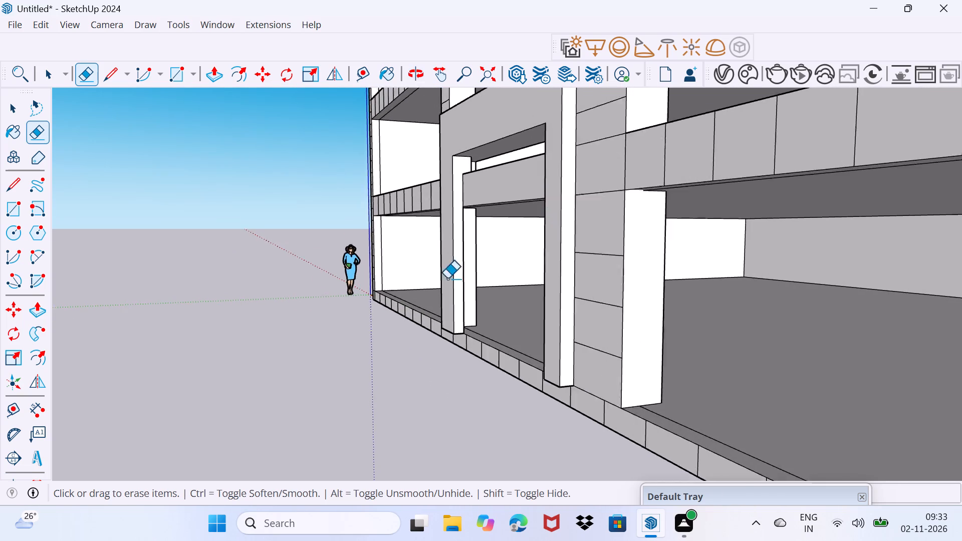
{"action": "scroll", "coordinate": [447, 279], "scroll_direction": "up", "scroll_amount": 6}
{"action": "middle_click_drag", "start_coordinate": [463, 285], "coordinate": [495, 251]}
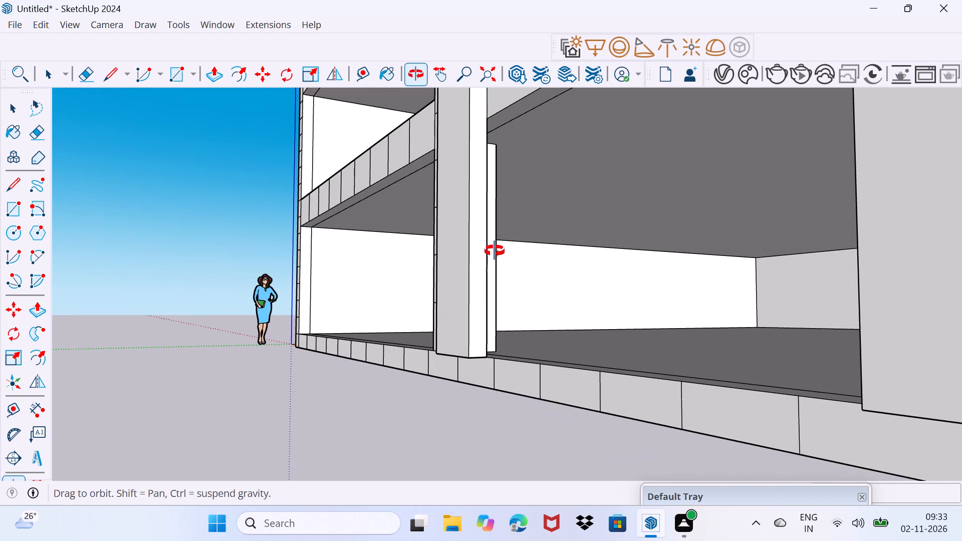
{"action": "middle_click_drag", "start_coordinate": [495, 251], "coordinate": [495, 249]}
{"action": "scroll", "coordinate": [459, 288], "scroll_direction": "up", "scroll_amount": 3}
{"action": "middle_click_drag", "start_coordinate": [457, 295], "coordinate": [511, 294]}
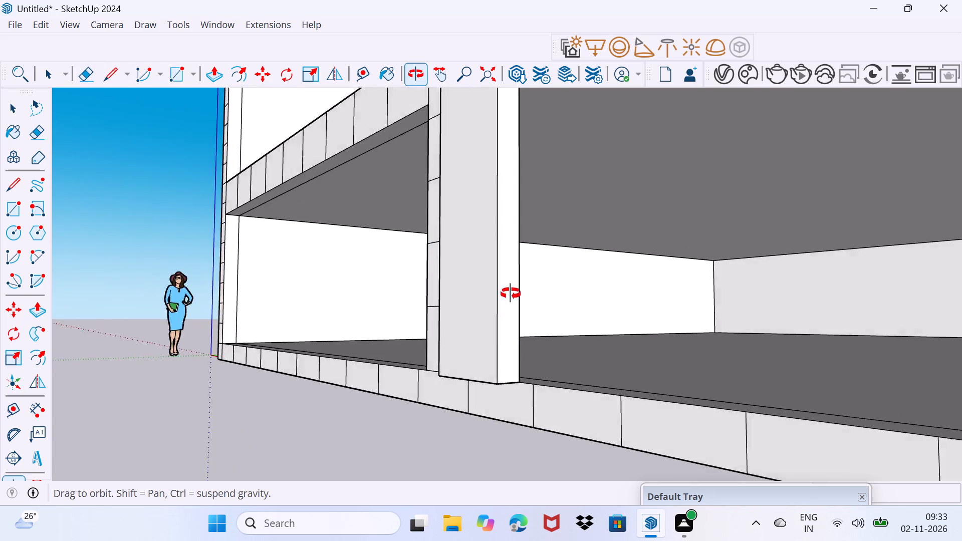
{"action": "middle_click_drag", "start_coordinate": [511, 294], "coordinate": [702, 287]}
{"action": "scroll", "coordinate": [629, 282], "scroll_direction": "down", "scroll_amount": 3}
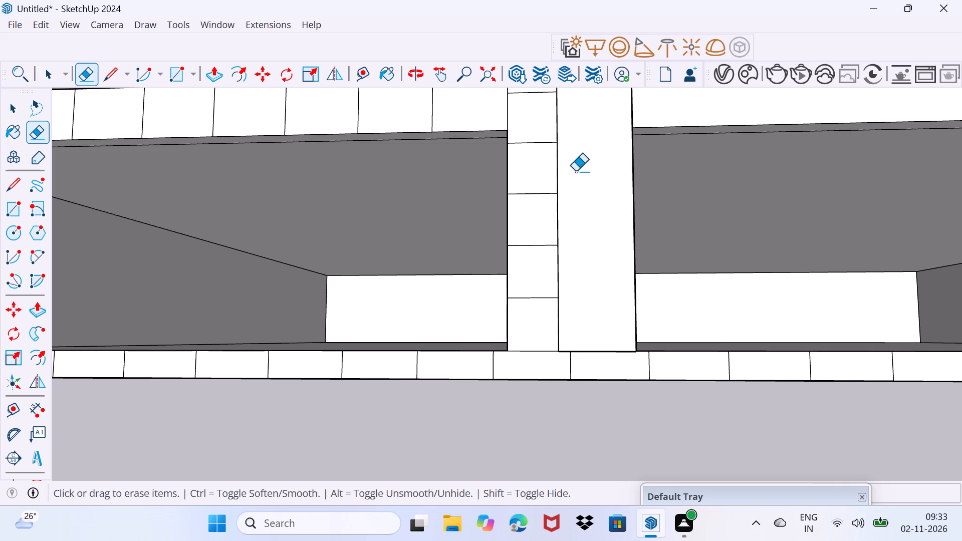
{"action": "middle_click_drag", "start_coordinate": [583, 138], "coordinate": [637, 216]}
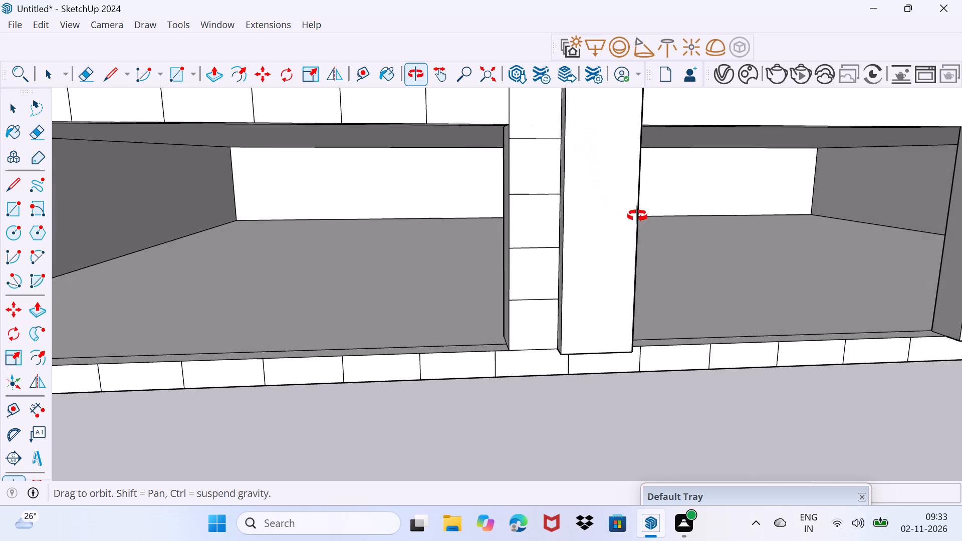
{"action": "middle_click_drag", "start_coordinate": [637, 216], "coordinate": [665, 224]}
{"action": "scroll", "coordinate": [600, 169], "scroll_direction": "down", "scroll_amount": 1}
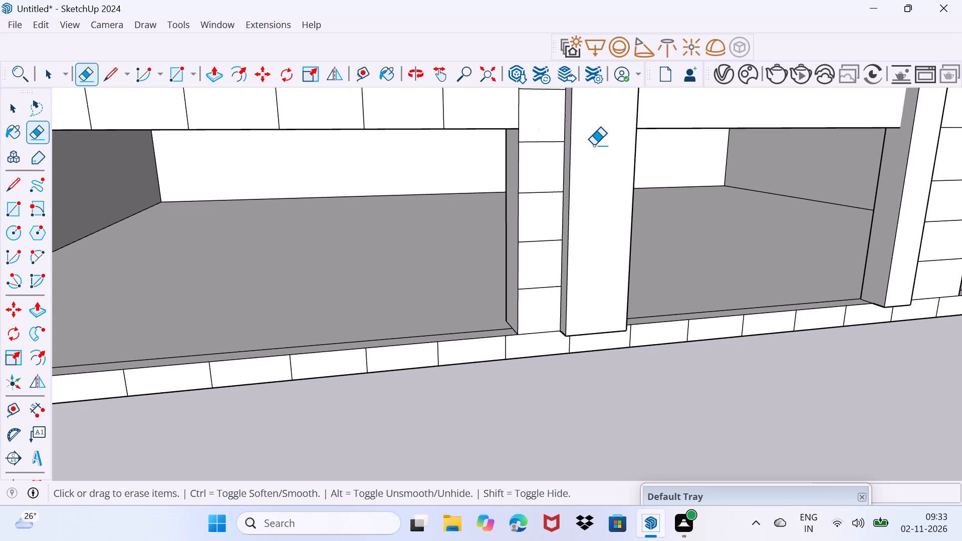
{"action": "scroll", "coordinate": [605, 125], "scroll_direction": "down", "scroll_amount": 2}
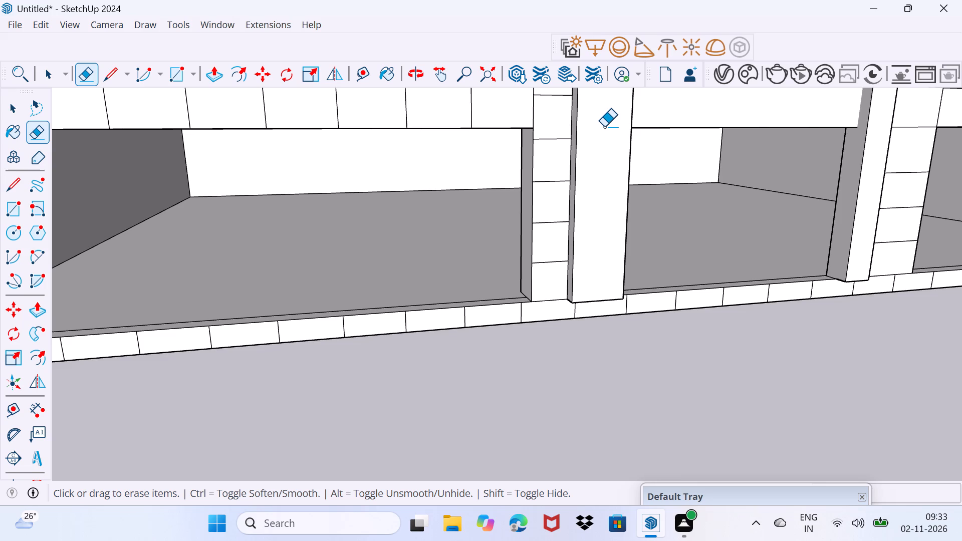
{"action": "scroll", "coordinate": [604, 127], "scroll_direction": "down", "scroll_amount": 2}
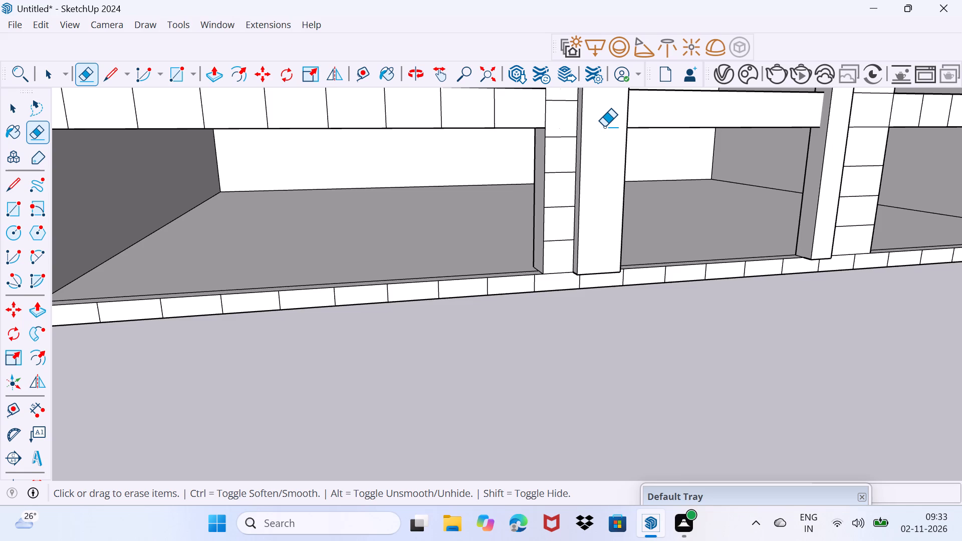
{"action": "scroll", "coordinate": [604, 127], "scroll_direction": "up", "scroll_amount": 1}
{"action": "middle_click_drag", "start_coordinate": [604, 127], "coordinate": [608, 138]}
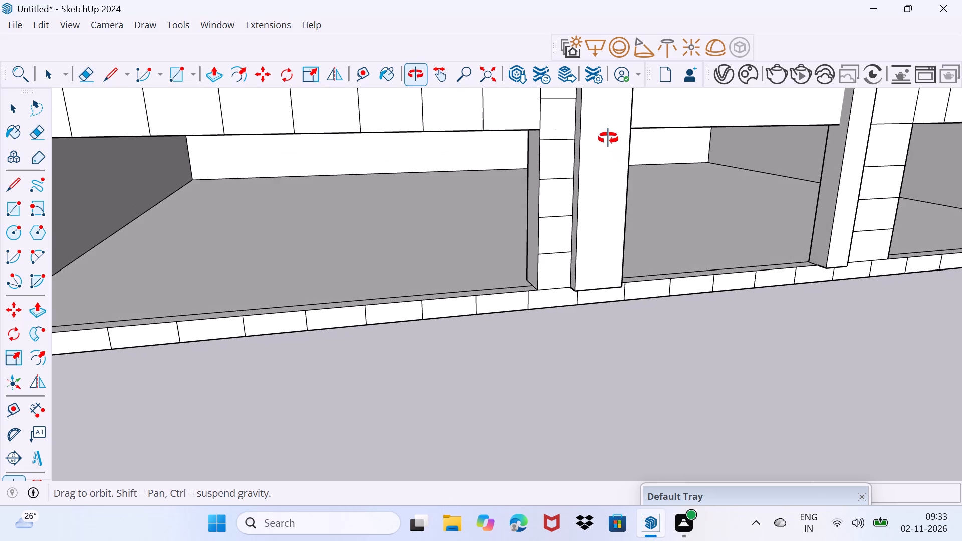
{"action": "middle_click_drag", "start_coordinate": [608, 138], "coordinate": [679, 158]}
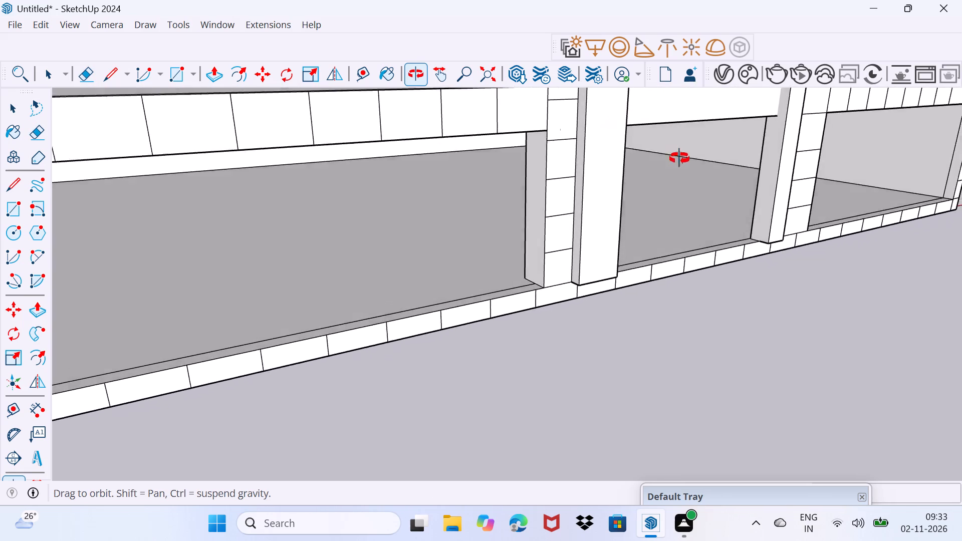
{"action": "middle_click_drag", "start_coordinate": [679, 158], "coordinate": [643, 174]}
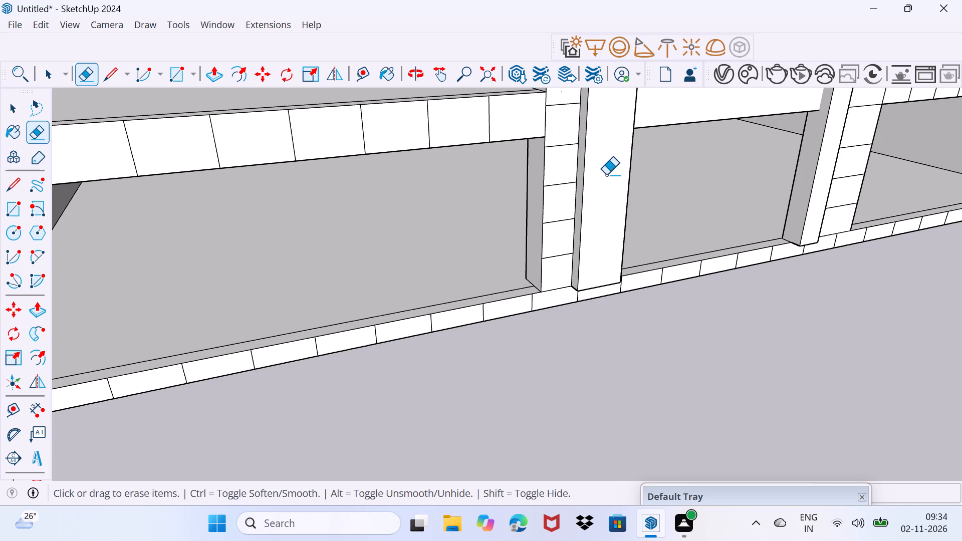
{"action": "scroll", "coordinate": [606, 175], "scroll_direction": "down", "scroll_amount": 2}
{"action": "key", "text": "space"}
Draw horizontal lines across both legs of the entrance frame, from the opening's top corners to the outer edges.
{"action": "scroll", "coordinate": [616, 179], "scroll_direction": "down", "scroll_amount": 1}
{"action": "middle_click_drag", "start_coordinate": [614, 182], "coordinate": [593, 329], "text": "shift"}
{"action": "middle_click_drag", "start_coordinate": [585, 322], "coordinate": [566, 296]}
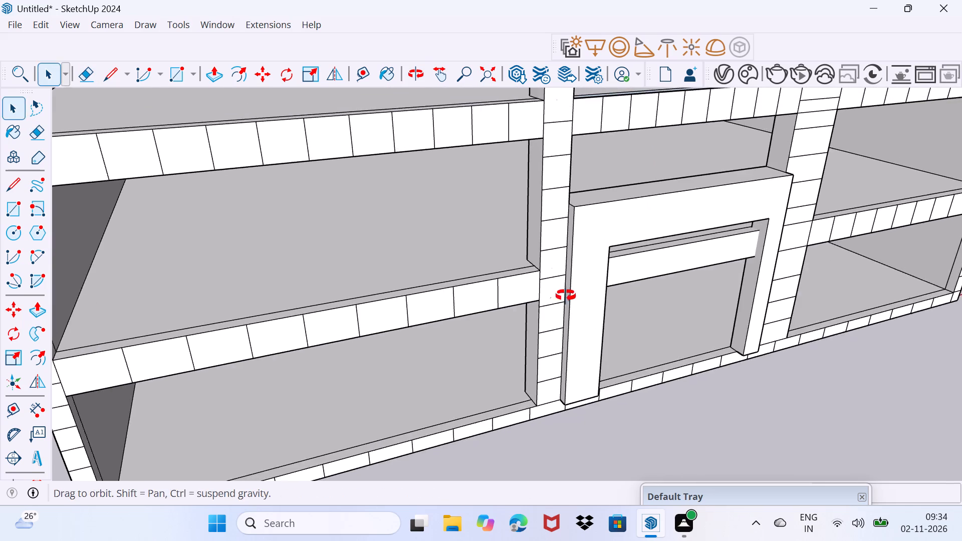
{"action": "middle_click_drag", "start_coordinate": [566, 296], "coordinate": [549, 275]}
{"action": "scroll", "coordinate": [587, 250], "scroll_direction": "up", "scroll_amount": 3}
{"action": "key", "text": "l"}
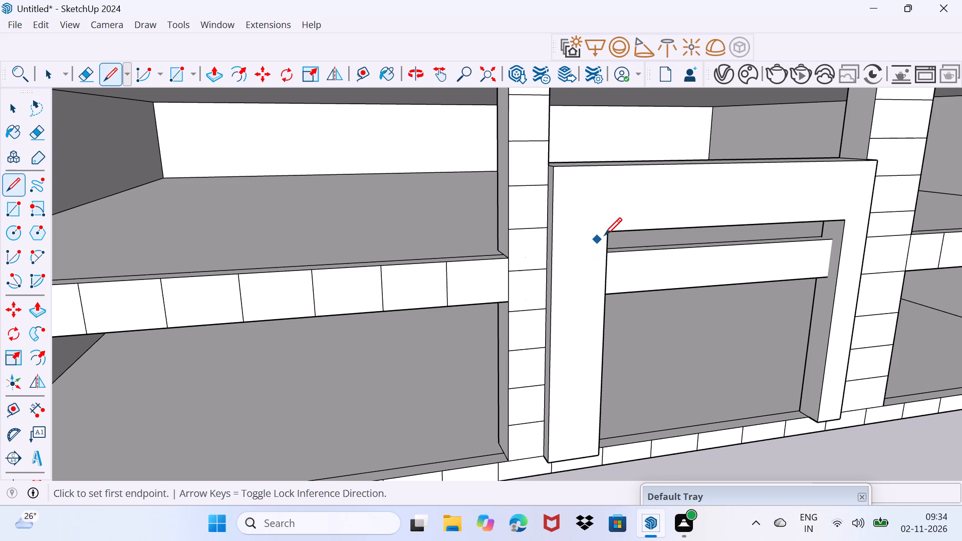
{"action": "left_click", "coordinate": [605, 235]}
{"action": "left_click", "coordinate": [552, 240]}
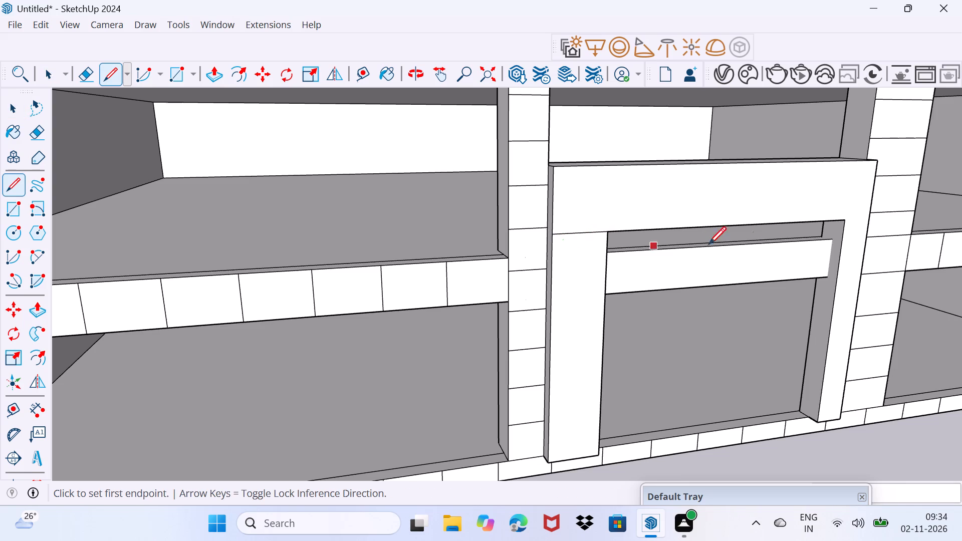
{"action": "left_click", "coordinate": [843, 222]}
{"action": "left_click", "coordinate": [869, 221]}
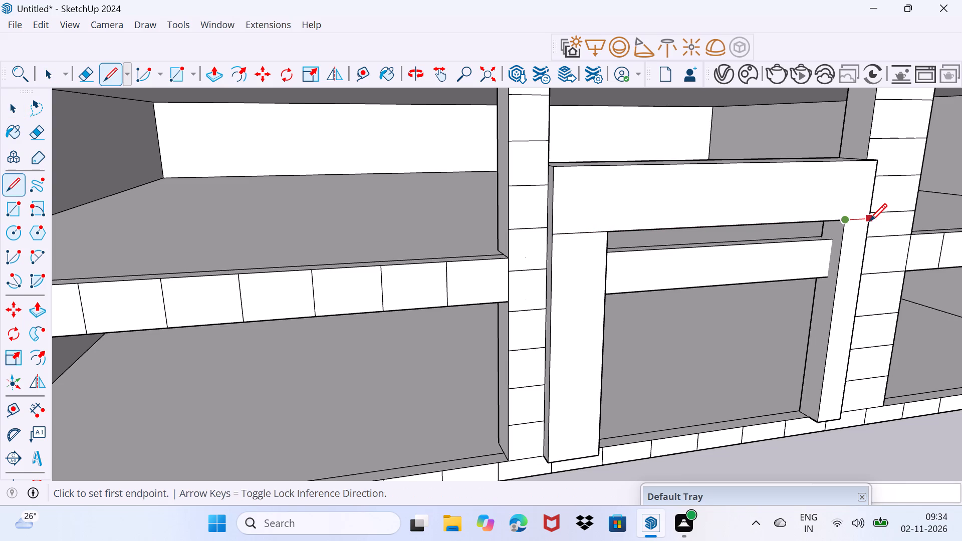
{"action": "key", "text": "space"}
Copy the horizontal line at the top of the entrance frame's left leg down to its base, divided into 8 equal panels.
{"action": "left_click", "coordinate": [582, 233]}
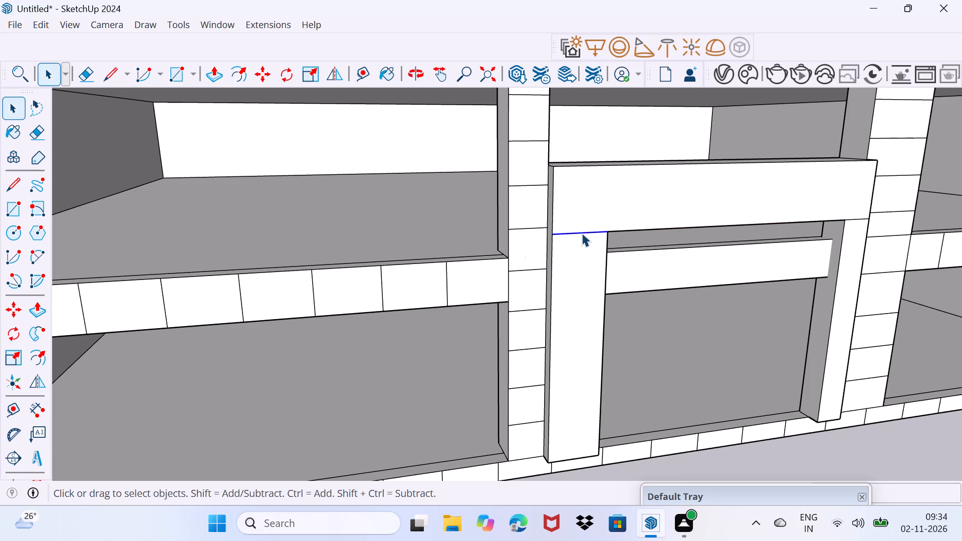
{"action": "key", "text": "m"}
{"action": "left_click", "coordinate": [607, 233]}
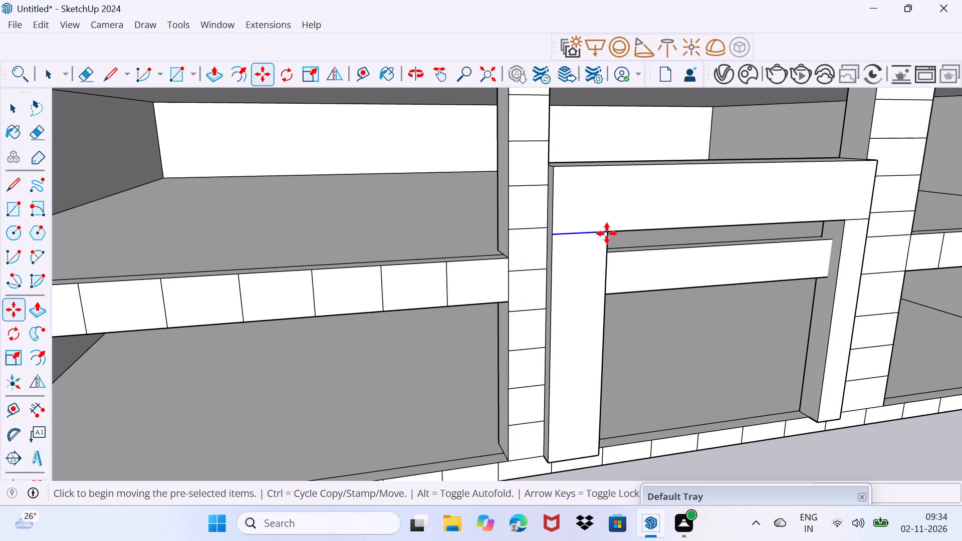
{"action": "left_click", "coordinate": [595, 455]}
{"action": "key", "text": "slash"}
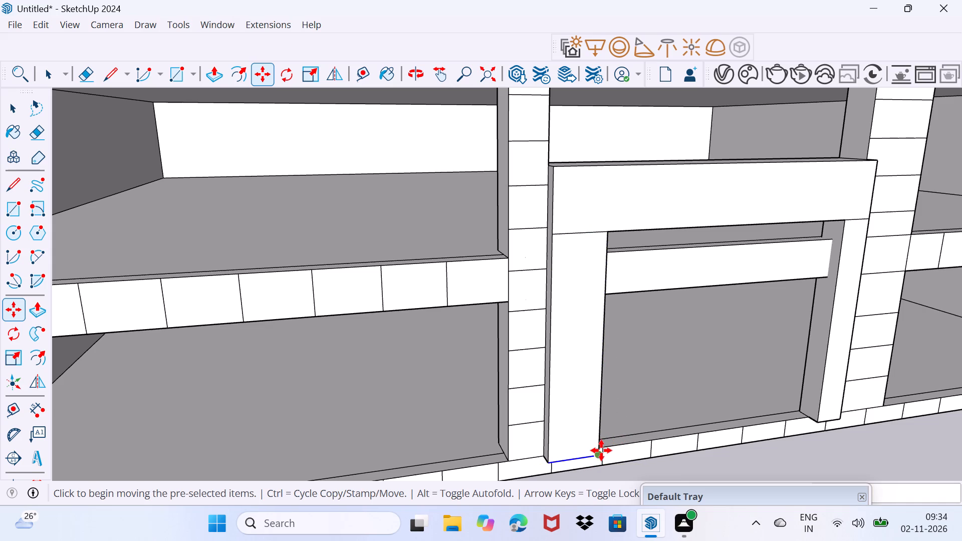
{"action": "type", "text": "8\""}
{"action": "key", "text": "Return"}
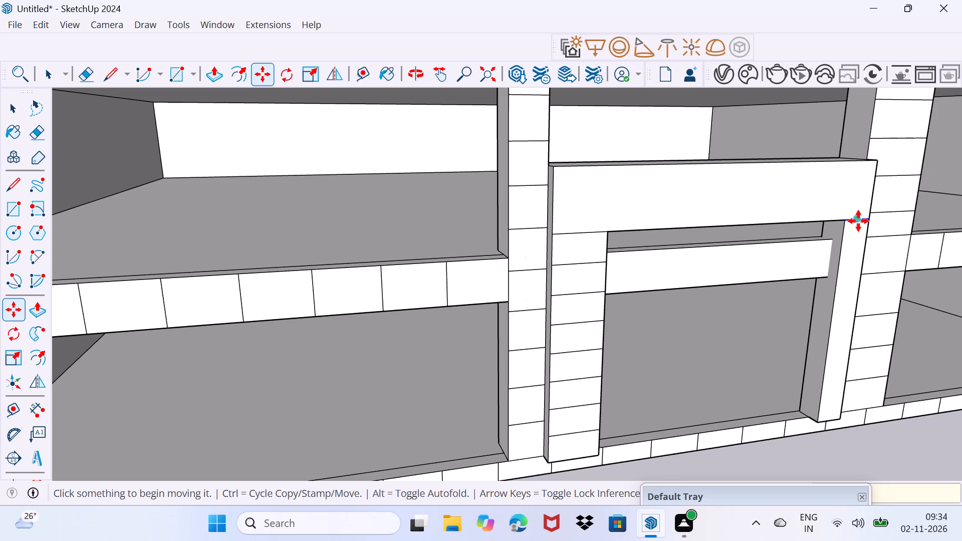
Copy the horizontal line at the top of the entrance frame's right leg down to its base, divided into 8 equal panels.
{"action": "left_click", "coordinate": [857, 222]}
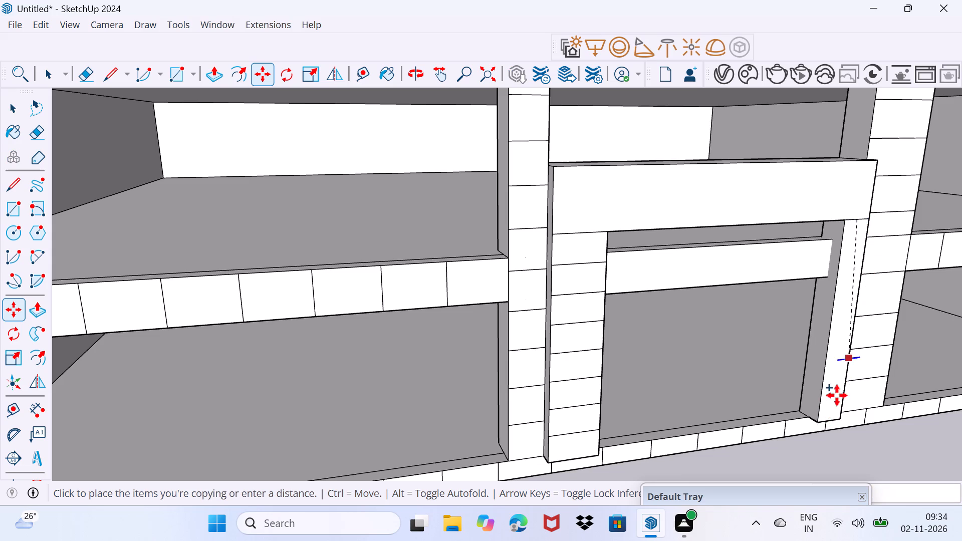
{"action": "scroll", "coordinate": [825, 423], "scroll_direction": "up", "scroll_amount": 6}
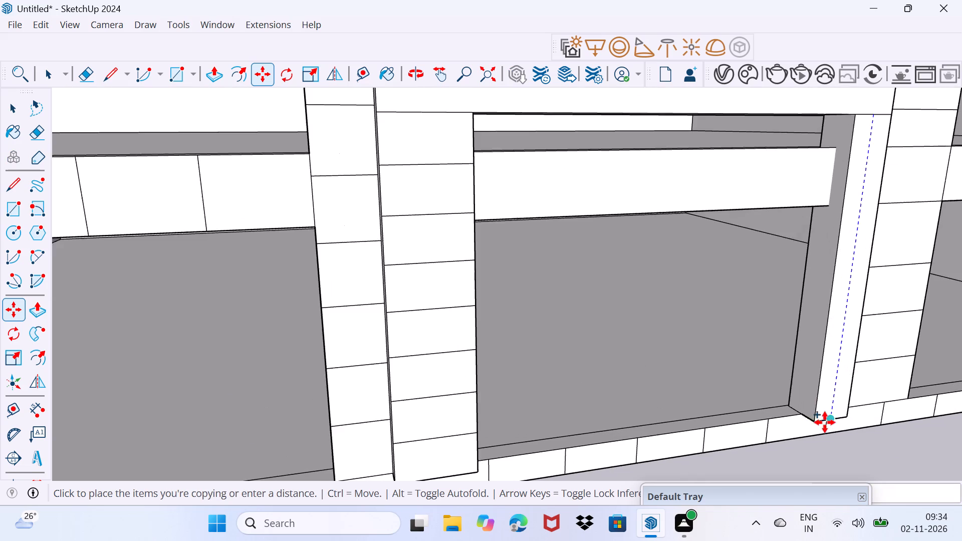
{"action": "scroll", "coordinate": [825, 422], "scroll_direction": "up", "scroll_amount": 3}
{"action": "left_click", "coordinate": [838, 415]}
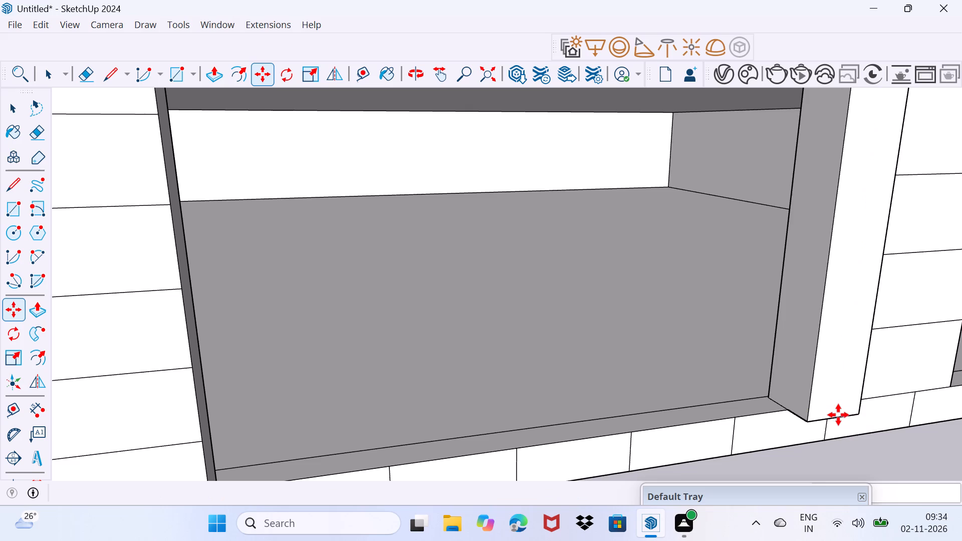
{"action": "type", "text": "/8\""}
{"action": "key", "text": "Return"}
{"action": "type", "text": "b"}
{"action": "key", "text": "space"}
{"action": "scroll", "coordinate": [813, 394], "scroll_direction": "down", "scroll_amount": 5}
{"action": "key", "text": "space"}
Copy the left vertical edge of the entrance frame's top beam to its right end, dividing the beam into 8 equal panels.
{"action": "scroll", "coordinate": [808, 388], "scroll_direction": "down", "scroll_amount": 4}
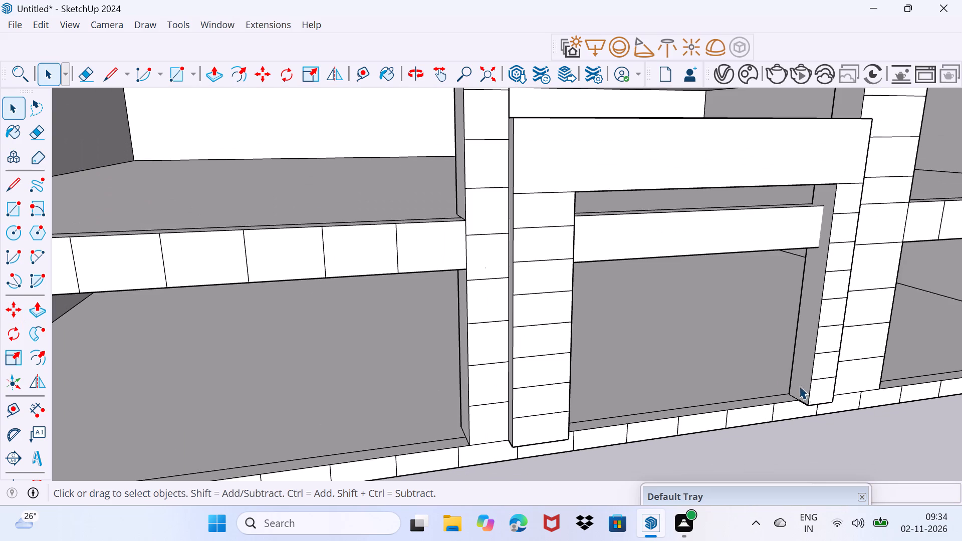
{"action": "middle_click_drag", "start_coordinate": [576, 279], "coordinate": [589, 361], "text": "shift"}
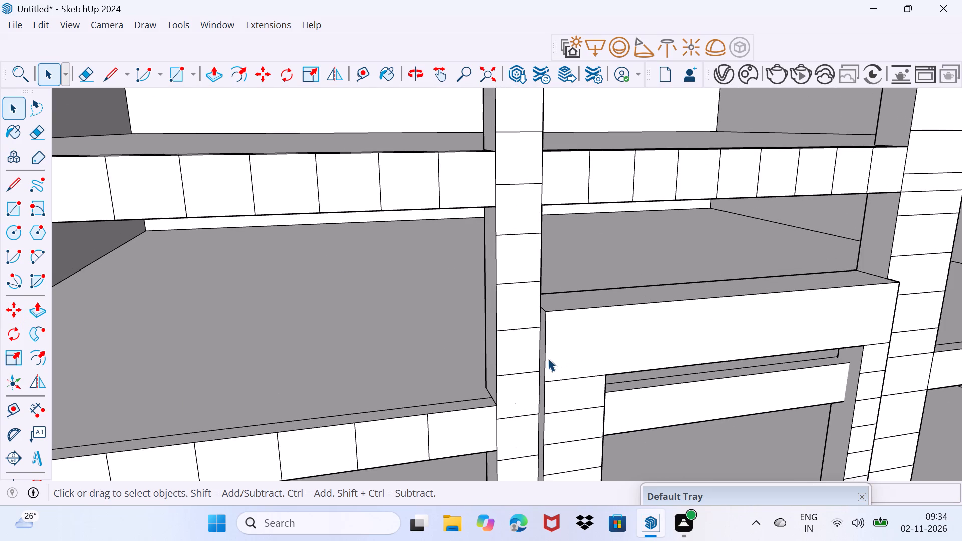
{"action": "left_click", "coordinate": [543, 358]}
{"action": "left_click_drag", "start_coordinate": [550, 363], "coordinate": [566, 349]}
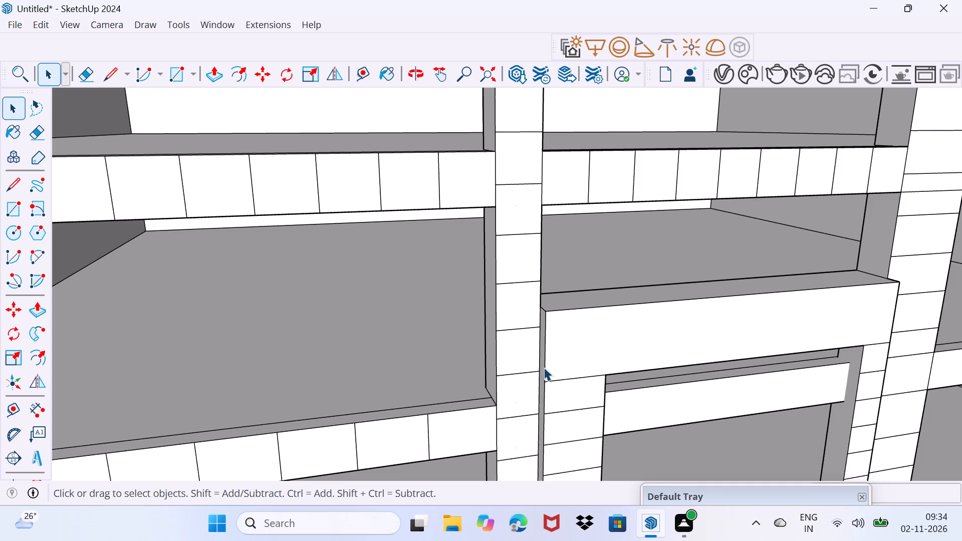
{"action": "left_click", "coordinate": [544, 367]}
{"action": "key", "text": "m"}
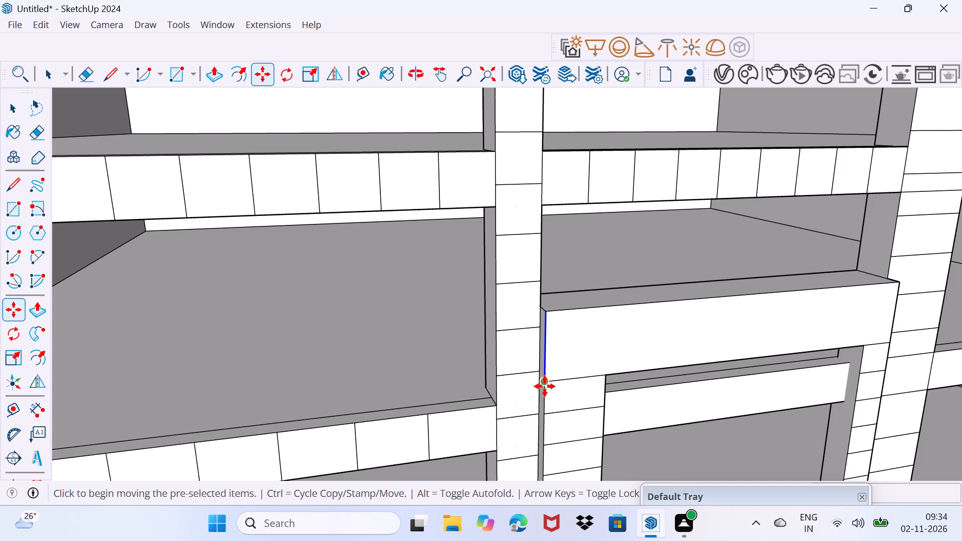
{"action": "left_click", "coordinate": [545, 386]}
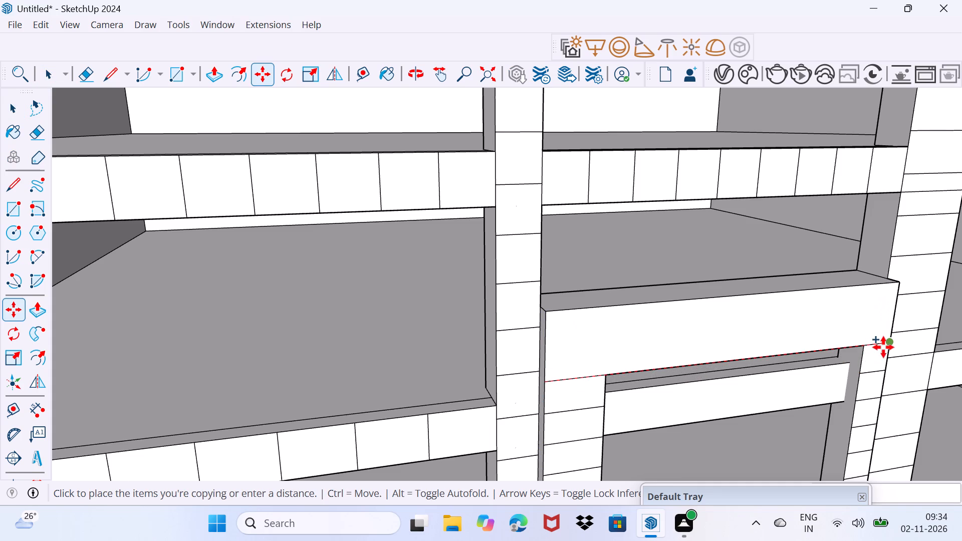
{"action": "scroll", "coordinate": [887, 342], "scroll_direction": "up", "scroll_amount": 2}
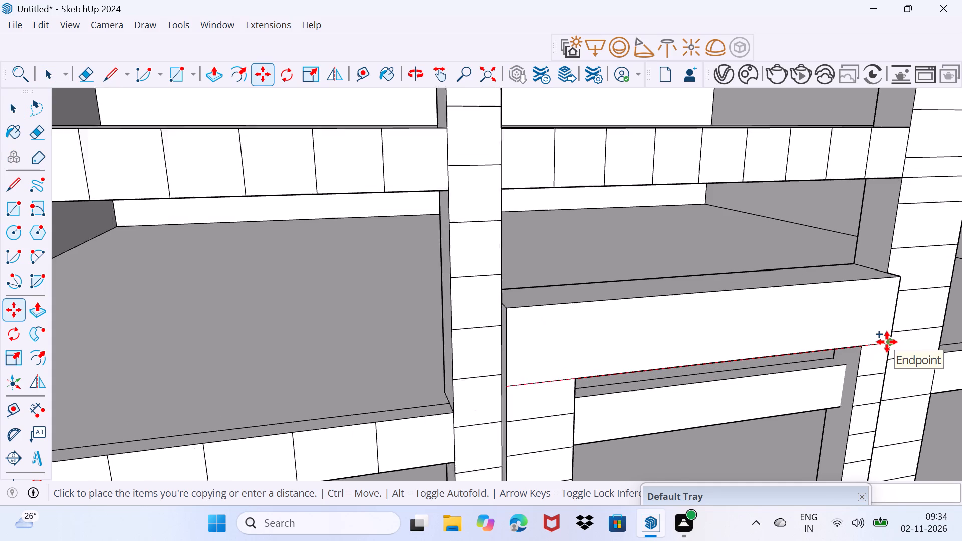
{"action": "scroll", "coordinate": [887, 342], "scroll_direction": "up", "scroll_amount": 2}
{"action": "left_click", "coordinate": [887, 342]}
{"action": "key", "text": "slash"}
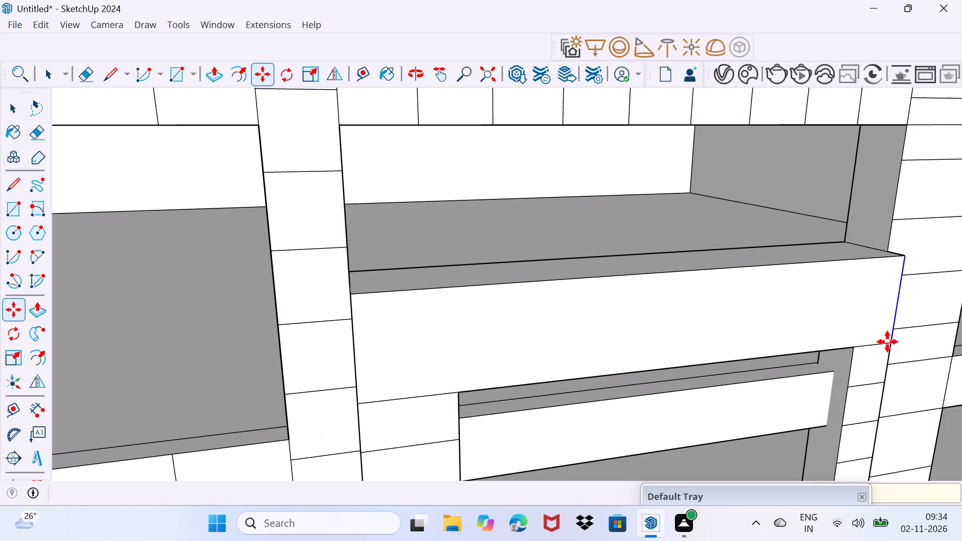
{"action": "type", "text": "8\""}
{"action": "key", "text": "Return"}
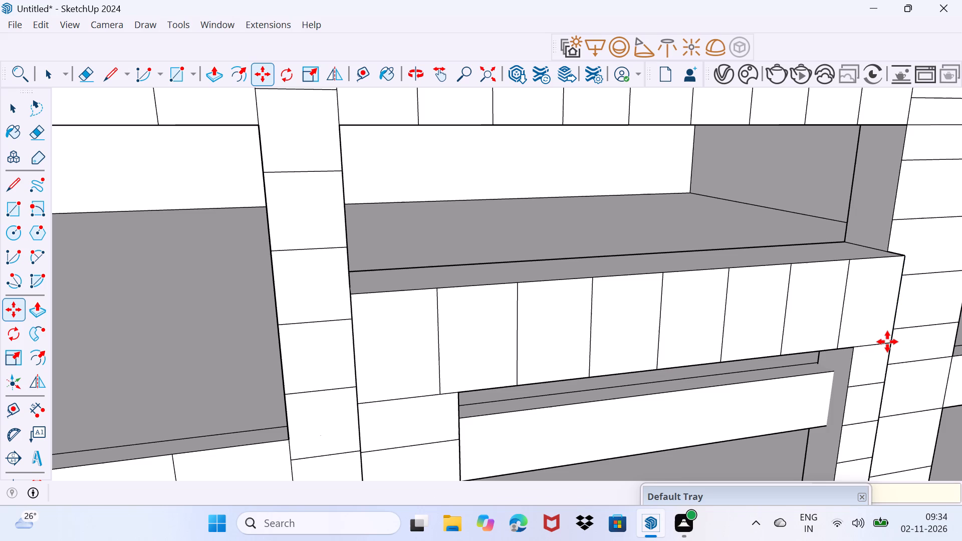
{"action": "key", "text": "space"}
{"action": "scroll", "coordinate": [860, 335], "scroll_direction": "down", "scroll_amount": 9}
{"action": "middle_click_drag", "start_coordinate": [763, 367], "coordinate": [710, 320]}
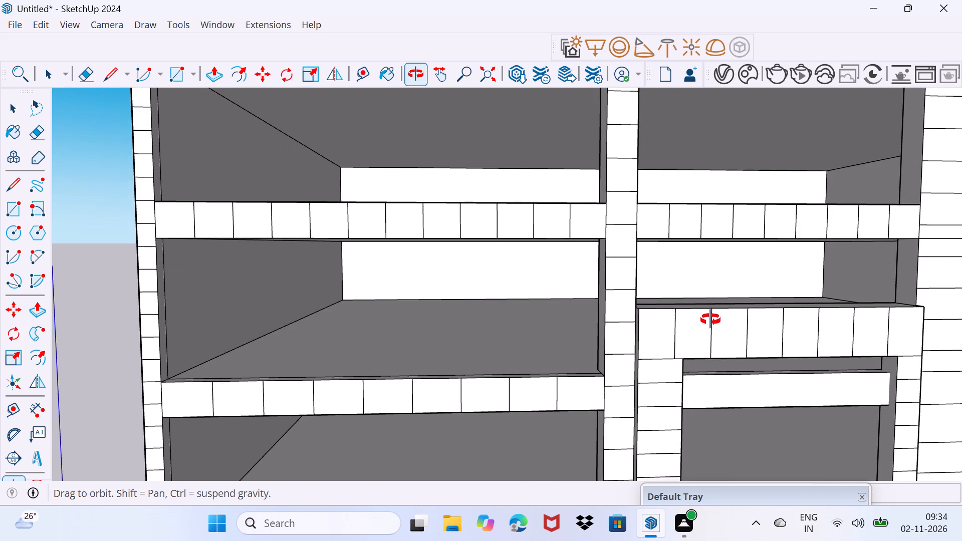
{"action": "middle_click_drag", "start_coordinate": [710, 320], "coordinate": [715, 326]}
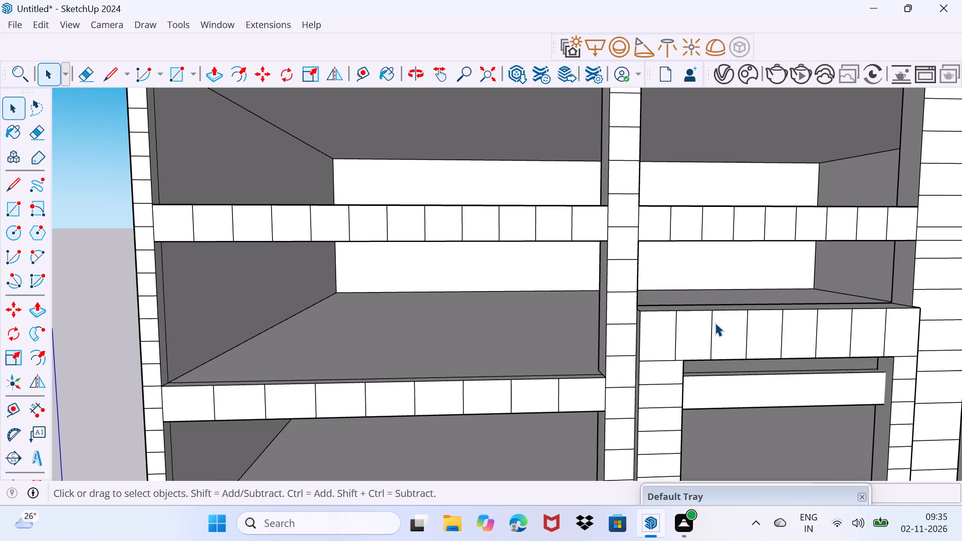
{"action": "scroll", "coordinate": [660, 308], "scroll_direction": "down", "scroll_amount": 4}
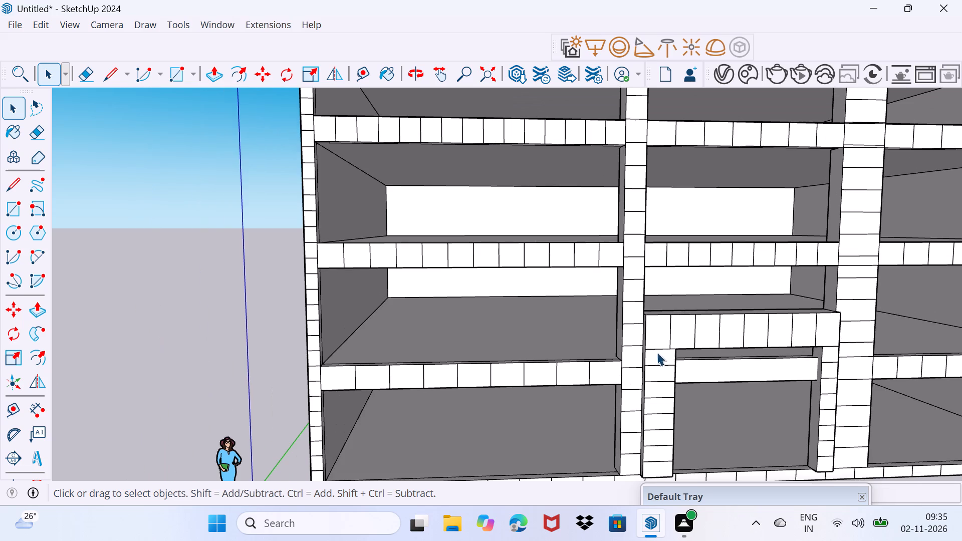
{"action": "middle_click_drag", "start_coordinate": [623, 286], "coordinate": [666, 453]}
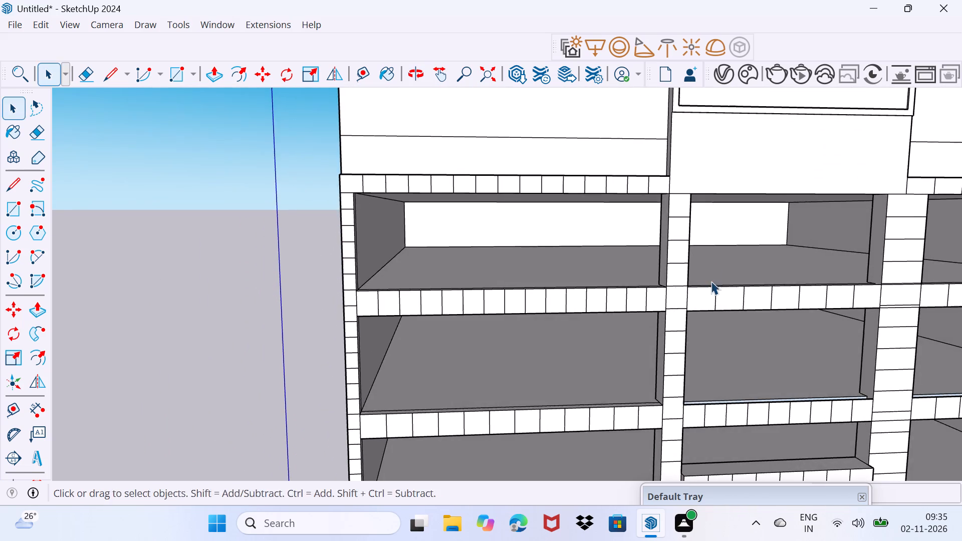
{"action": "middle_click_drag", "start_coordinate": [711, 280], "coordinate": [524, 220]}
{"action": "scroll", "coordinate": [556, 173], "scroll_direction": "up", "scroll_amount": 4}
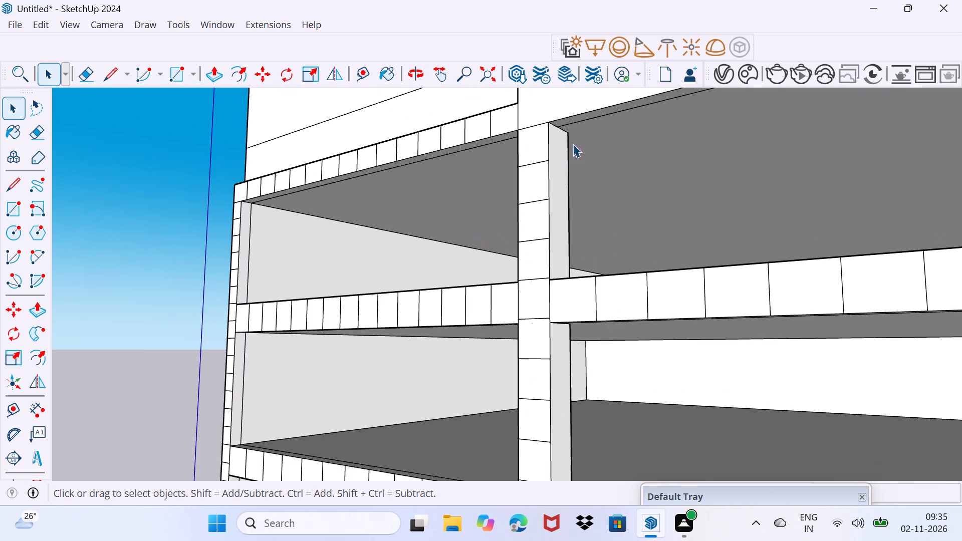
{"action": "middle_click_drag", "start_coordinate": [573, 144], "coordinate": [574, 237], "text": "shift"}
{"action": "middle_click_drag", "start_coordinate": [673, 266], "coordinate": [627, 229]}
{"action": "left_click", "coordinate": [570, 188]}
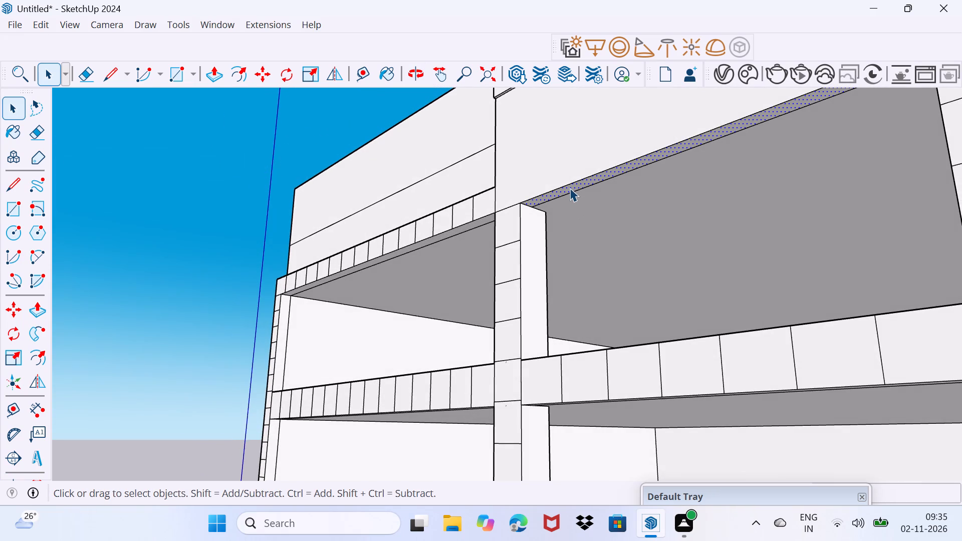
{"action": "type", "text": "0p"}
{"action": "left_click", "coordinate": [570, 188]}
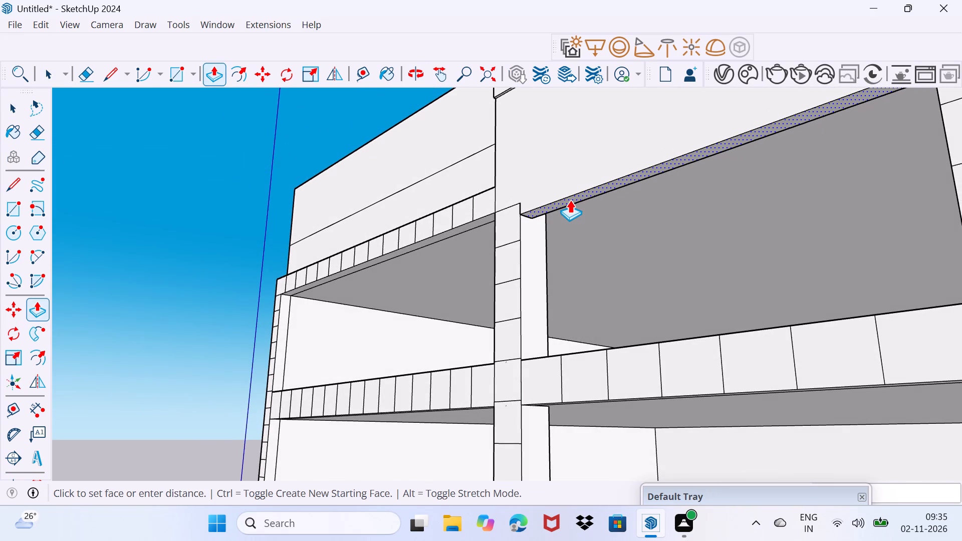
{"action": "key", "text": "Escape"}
Push/Pull the underside of the projecting frame on the top block down to the ceiling level of the opening below.
{"action": "scroll", "coordinate": [539, 191], "scroll_direction": "down", "scroll_amount": 1}
{"action": "middle_click_drag", "start_coordinate": [539, 195], "coordinate": [540, 198]}
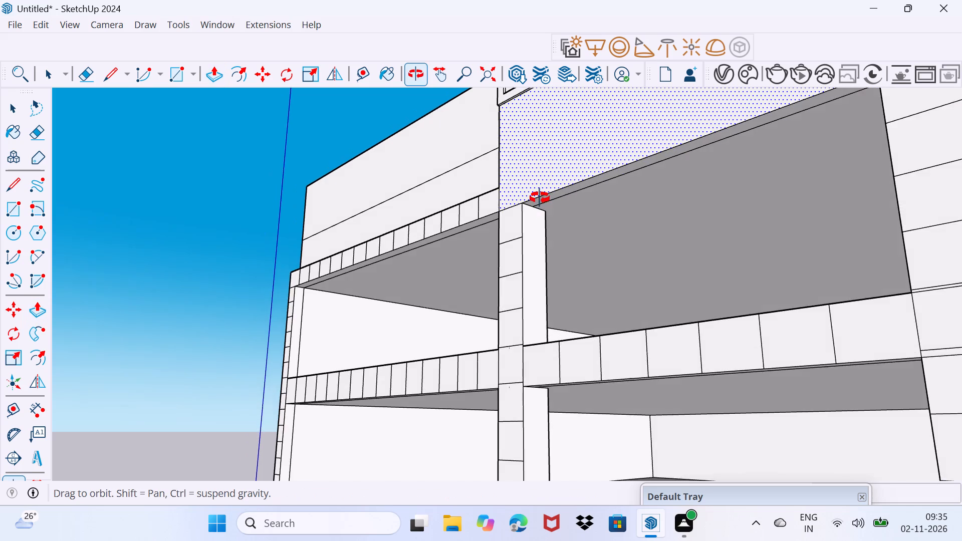
{"action": "middle_click_drag", "start_coordinate": [540, 198], "coordinate": [573, 379]}
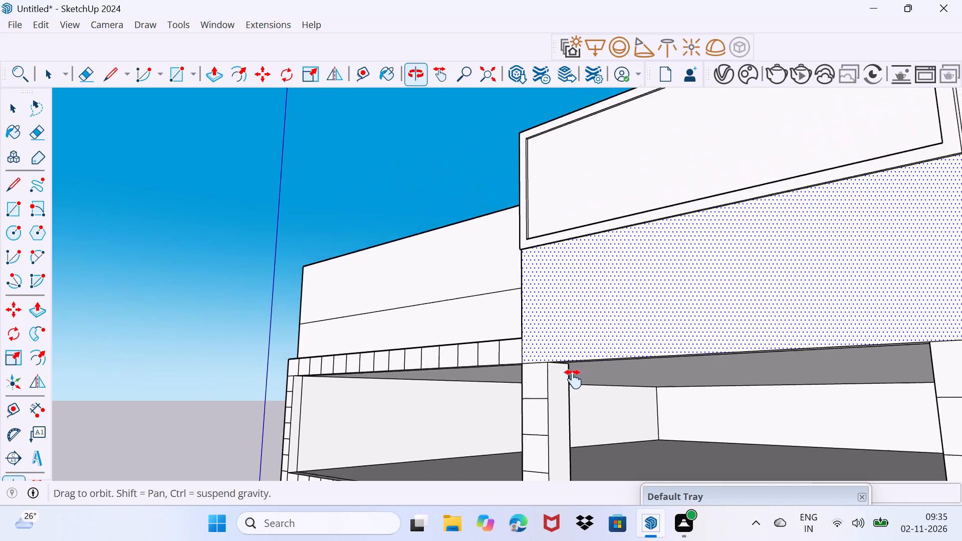
{"action": "middle_click_drag", "start_coordinate": [573, 379], "coordinate": [573, 383]}
{"action": "scroll", "coordinate": [626, 259], "scroll_direction": "up", "scroll_amount": 2}
{"action": "middle_click_drag", "start_coordinate": [634, 265], "coordinate": [589, 246]}
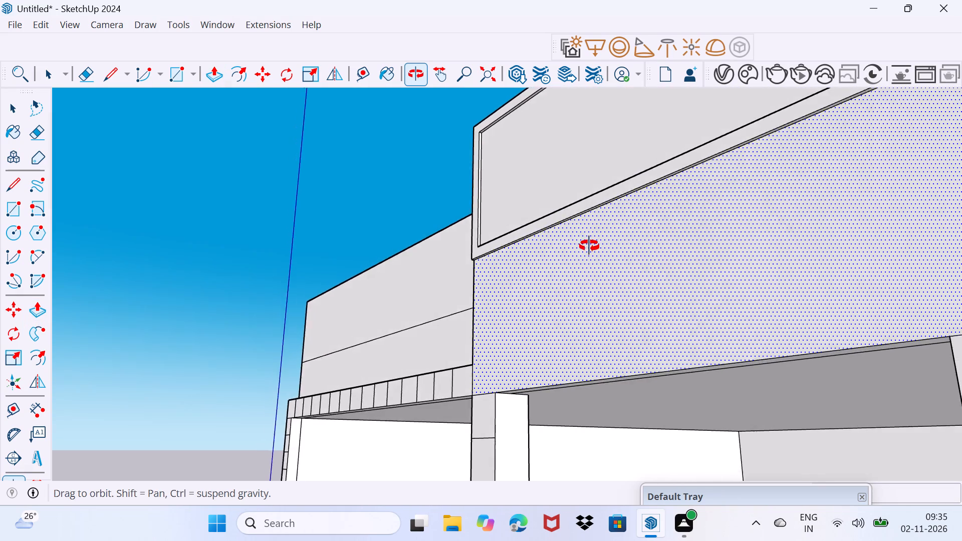
{"action": "middle_click_drag", "start_coordinate": [589, 246], "coordinate": [571, 251]}
{"action": "scroll", "coordinate": [569, 230], "scroll_direction": "up", "scroll_amount": 3}
{"action": "middle_click_drag", "start_coordinate": [567, 226], "coordinate": [538, 212]}
{"action": "scroll", "coordinate": [539, 186], "scroll_direction": "up", "scroll_amount": 4}
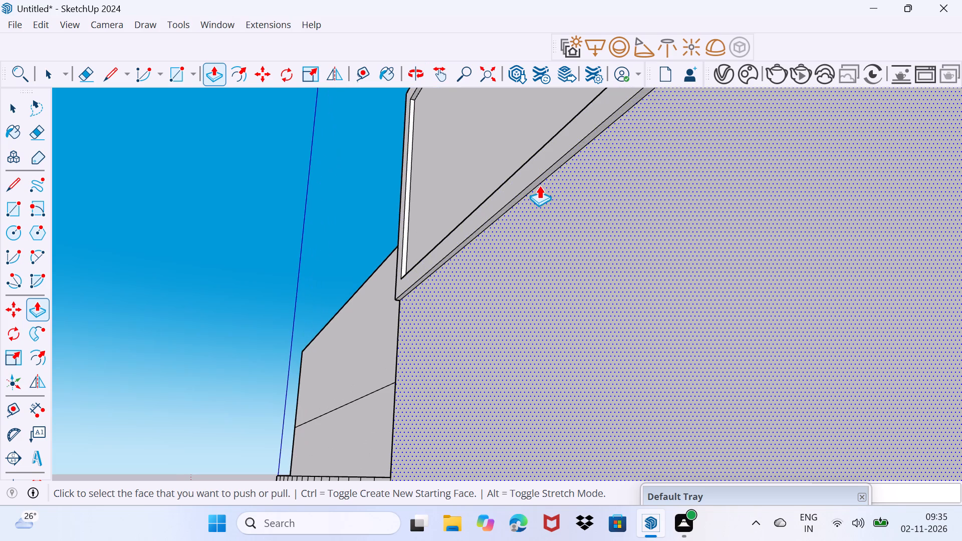
{"action": "left_click", "coordinate": [535, 182]}
{"action": "scroll", "coordinate": [568, 296], "scroll_direction": "down", "scroll_amount": 11}
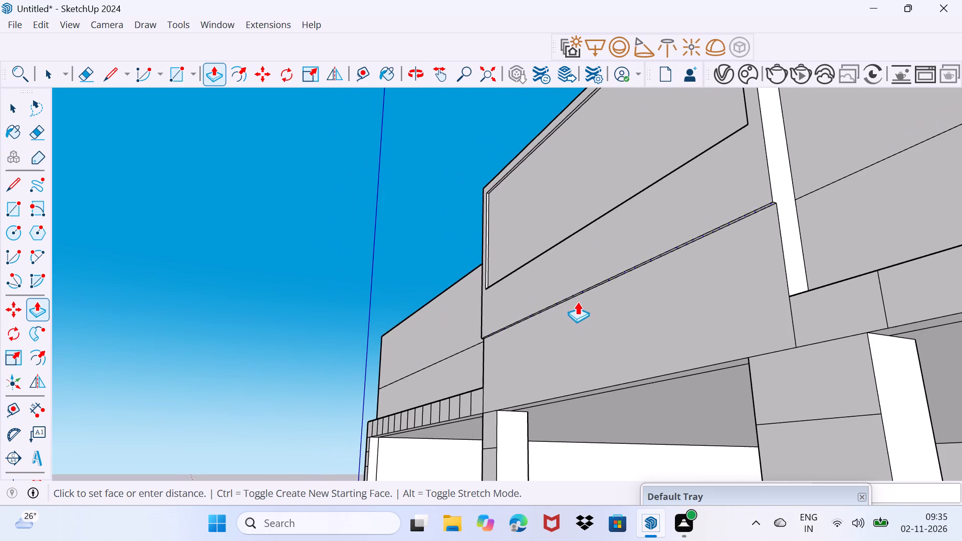
{"action": "left_click", "coordinate": [656, 407]}
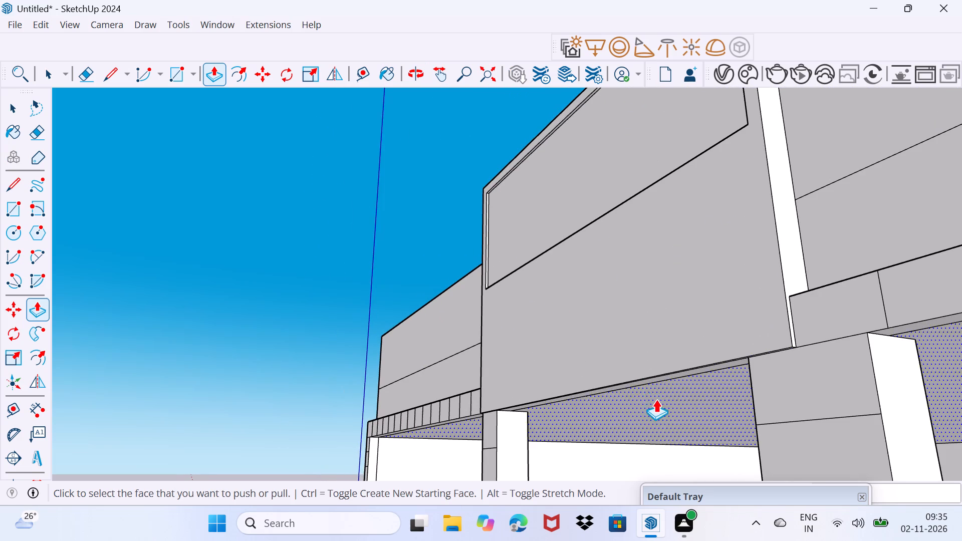
Push/Pull the bottom inner face of the top block's recess down, leaving a narrow border above the block's lower edge.
{"action": "middle_click_drag", "start_coordinate": [536, 246], "coordinate": [682, 375]}
{"action": "scroll", "coordinate": [840, 346], "scroll_direction": "up", "scroll_amount": 4}
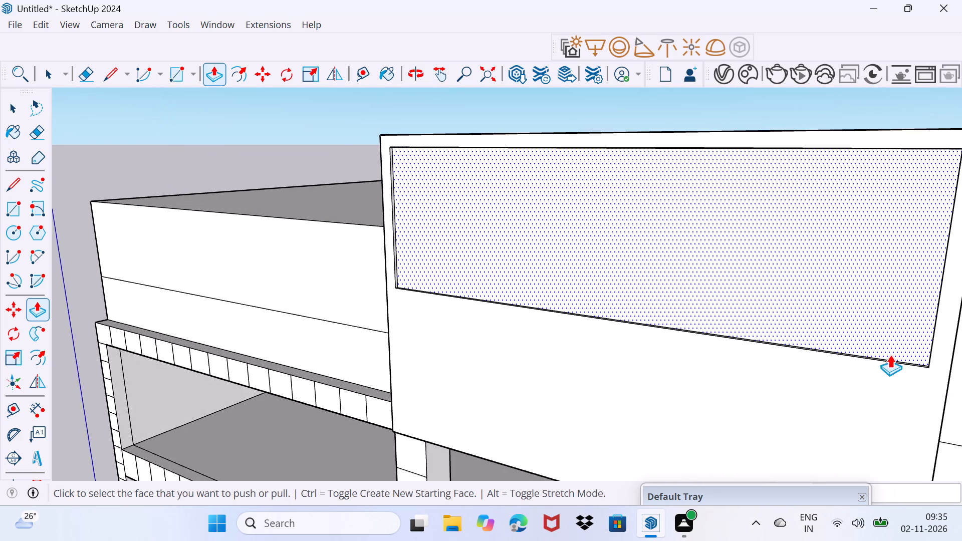
{"action": "scroll", "coordinate": [890, 355], "scroll_direction": "up", "scroll_amount": 4}
{"action": "middle_click_drag", "start_coordinate": [888, 360], "coordinate": [762, 218]}
{"action": "middle_click_drag", "start_coordinate": [761, 237], "coordinate": [780, 309]}
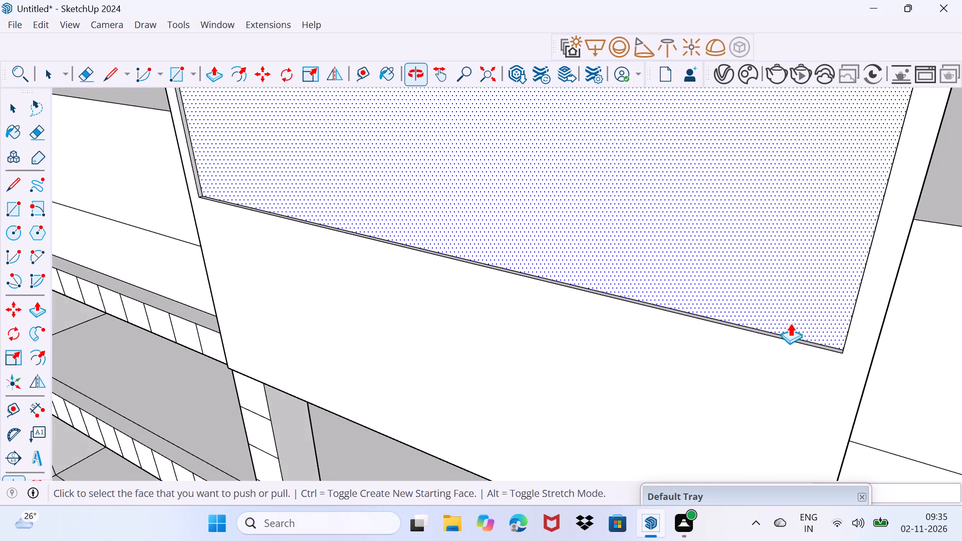
{"action": "scroll", "coordinate": [797, 339], "scroll_direction": "up", "scroll_amount": 4}
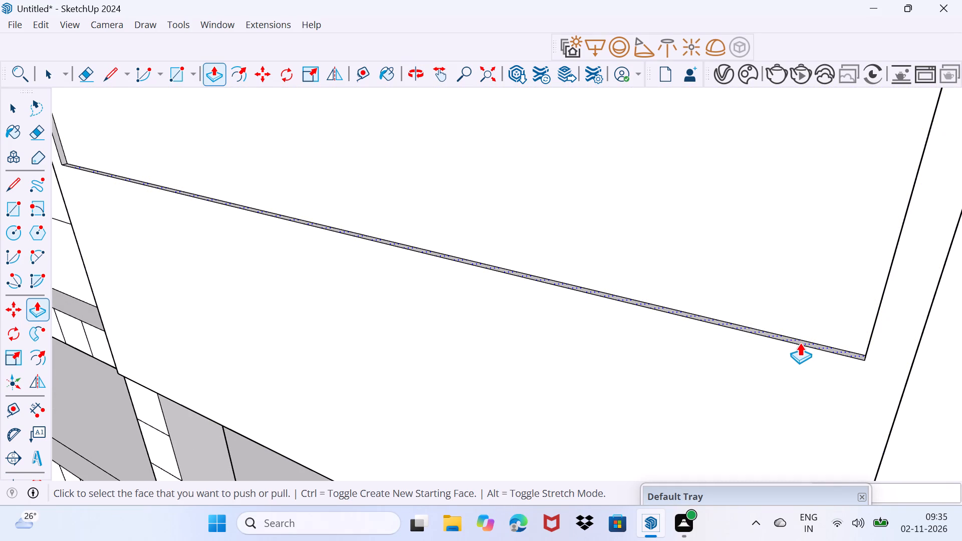
{"action": "left_click", "coordinate": [800, 343]}
{"action": "scroll", "coordinate": [754, 414], "scroll_direction": "down", "scroll_amount": 8}
{"action": "middle_click_drag", "start_coordinate": [742, 405], "coordinate": [741, 379], "text": "shift"}
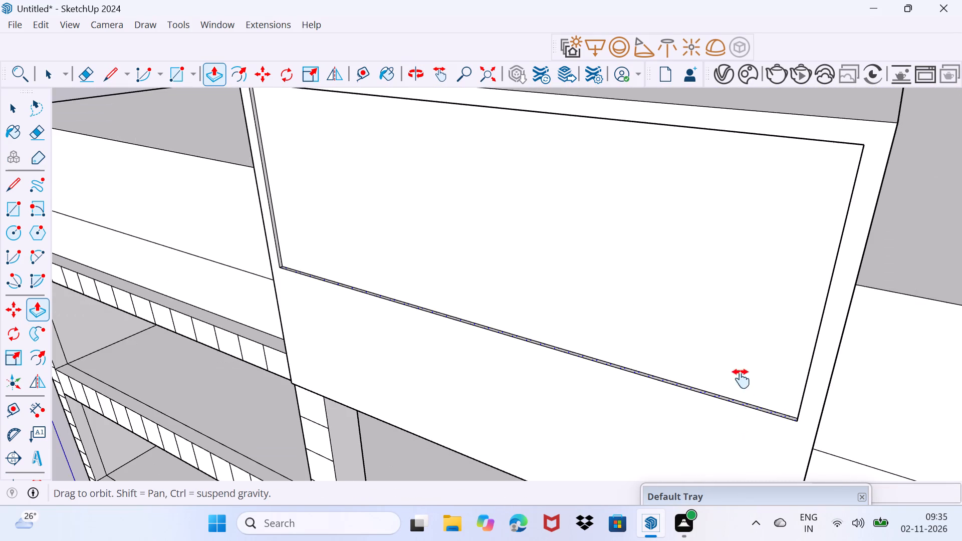
{"action": "middle_click_drag", "start_coordinate": [741, 379], "coordinate": [762, 254], "text": "shift"}
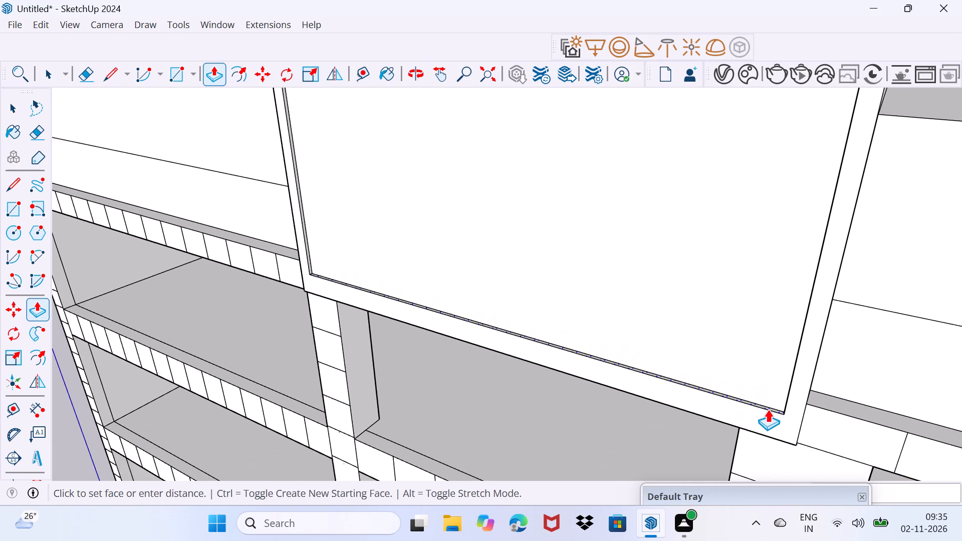
{"action": "left_click", "coordinate": [765, 415]}
{"action": "key", "text": "space"}
{"action": "left_click_drag", "start_coordinate": [744, 382], "coordinate": [776, 320]}
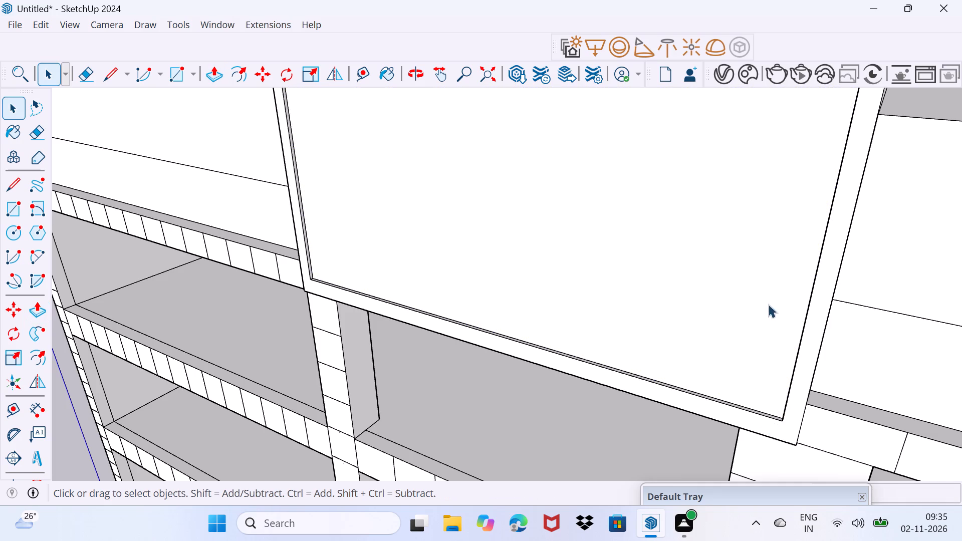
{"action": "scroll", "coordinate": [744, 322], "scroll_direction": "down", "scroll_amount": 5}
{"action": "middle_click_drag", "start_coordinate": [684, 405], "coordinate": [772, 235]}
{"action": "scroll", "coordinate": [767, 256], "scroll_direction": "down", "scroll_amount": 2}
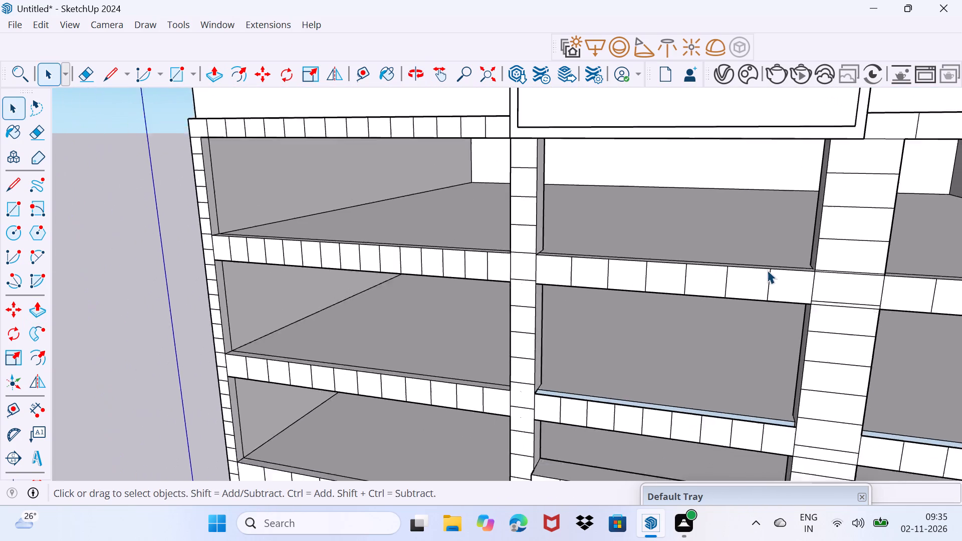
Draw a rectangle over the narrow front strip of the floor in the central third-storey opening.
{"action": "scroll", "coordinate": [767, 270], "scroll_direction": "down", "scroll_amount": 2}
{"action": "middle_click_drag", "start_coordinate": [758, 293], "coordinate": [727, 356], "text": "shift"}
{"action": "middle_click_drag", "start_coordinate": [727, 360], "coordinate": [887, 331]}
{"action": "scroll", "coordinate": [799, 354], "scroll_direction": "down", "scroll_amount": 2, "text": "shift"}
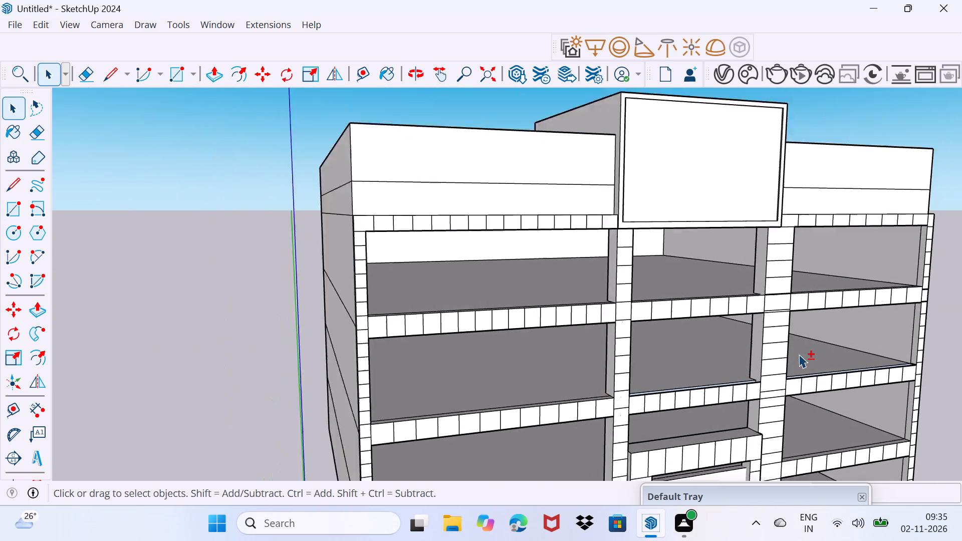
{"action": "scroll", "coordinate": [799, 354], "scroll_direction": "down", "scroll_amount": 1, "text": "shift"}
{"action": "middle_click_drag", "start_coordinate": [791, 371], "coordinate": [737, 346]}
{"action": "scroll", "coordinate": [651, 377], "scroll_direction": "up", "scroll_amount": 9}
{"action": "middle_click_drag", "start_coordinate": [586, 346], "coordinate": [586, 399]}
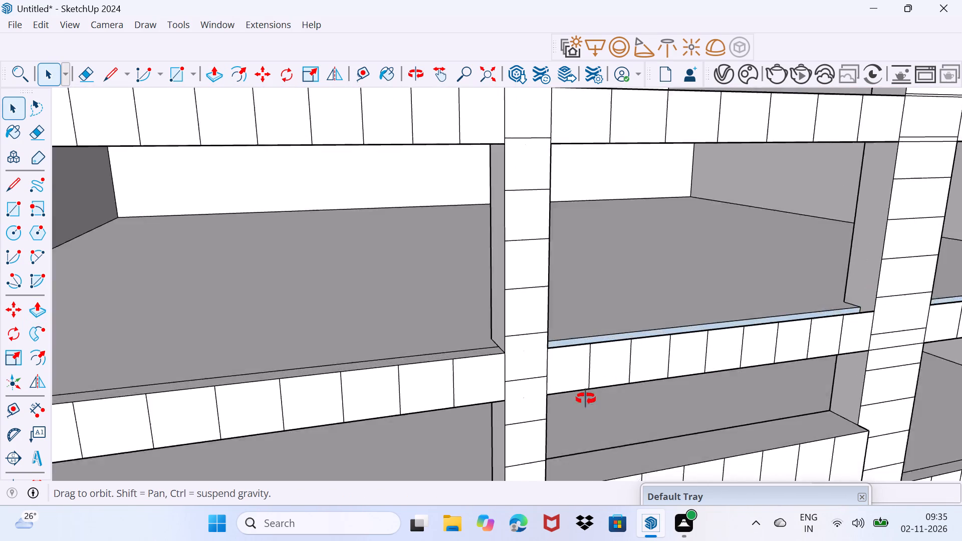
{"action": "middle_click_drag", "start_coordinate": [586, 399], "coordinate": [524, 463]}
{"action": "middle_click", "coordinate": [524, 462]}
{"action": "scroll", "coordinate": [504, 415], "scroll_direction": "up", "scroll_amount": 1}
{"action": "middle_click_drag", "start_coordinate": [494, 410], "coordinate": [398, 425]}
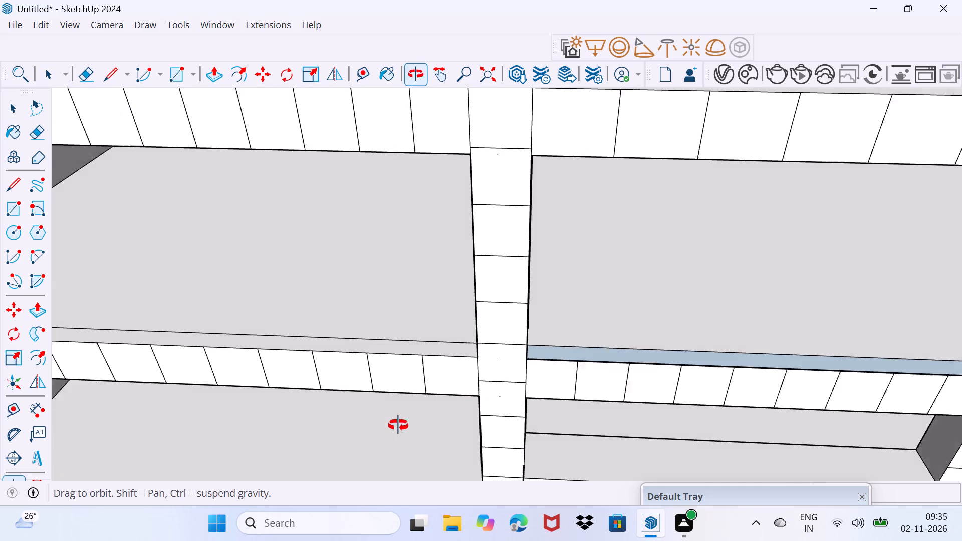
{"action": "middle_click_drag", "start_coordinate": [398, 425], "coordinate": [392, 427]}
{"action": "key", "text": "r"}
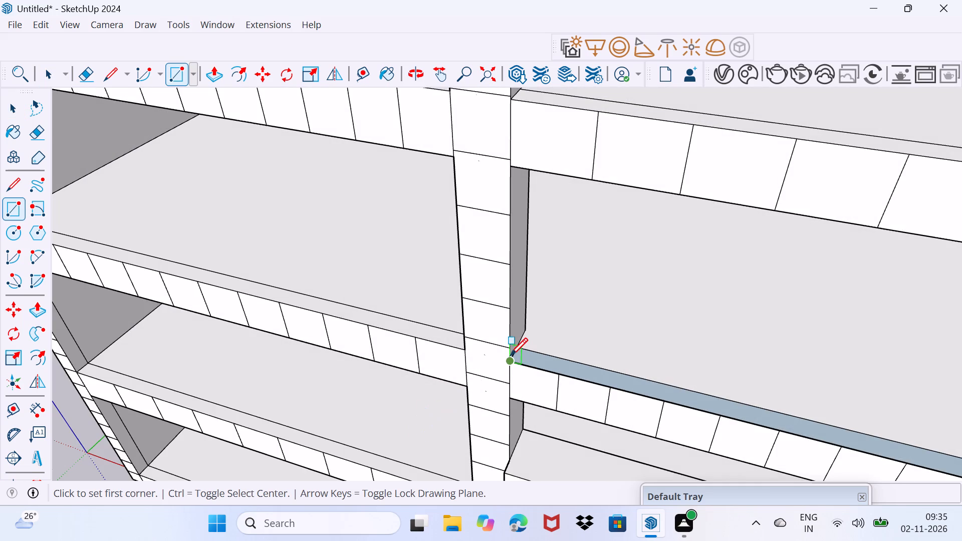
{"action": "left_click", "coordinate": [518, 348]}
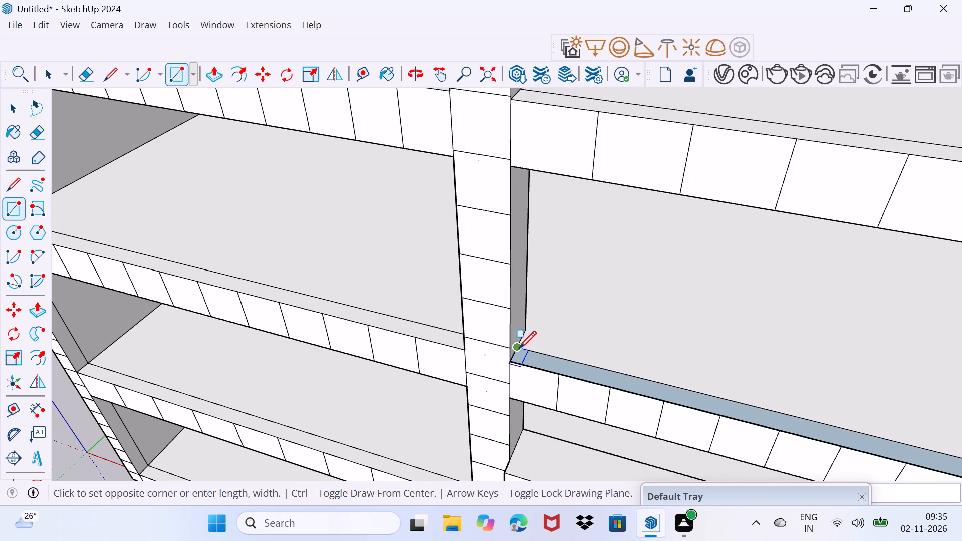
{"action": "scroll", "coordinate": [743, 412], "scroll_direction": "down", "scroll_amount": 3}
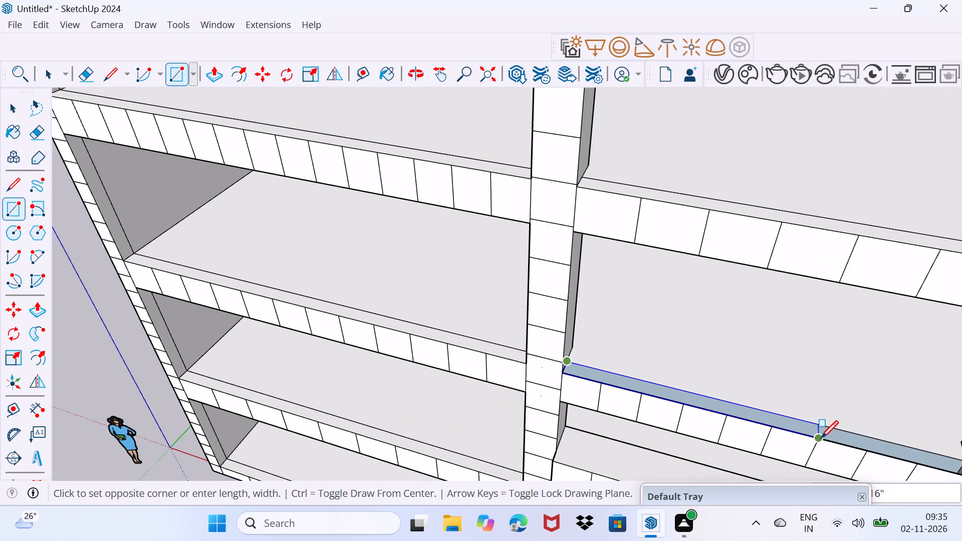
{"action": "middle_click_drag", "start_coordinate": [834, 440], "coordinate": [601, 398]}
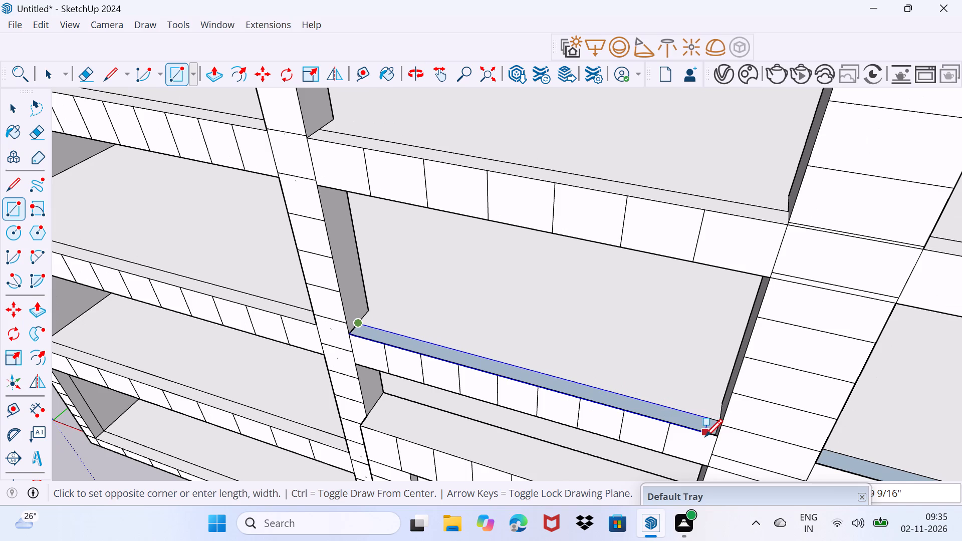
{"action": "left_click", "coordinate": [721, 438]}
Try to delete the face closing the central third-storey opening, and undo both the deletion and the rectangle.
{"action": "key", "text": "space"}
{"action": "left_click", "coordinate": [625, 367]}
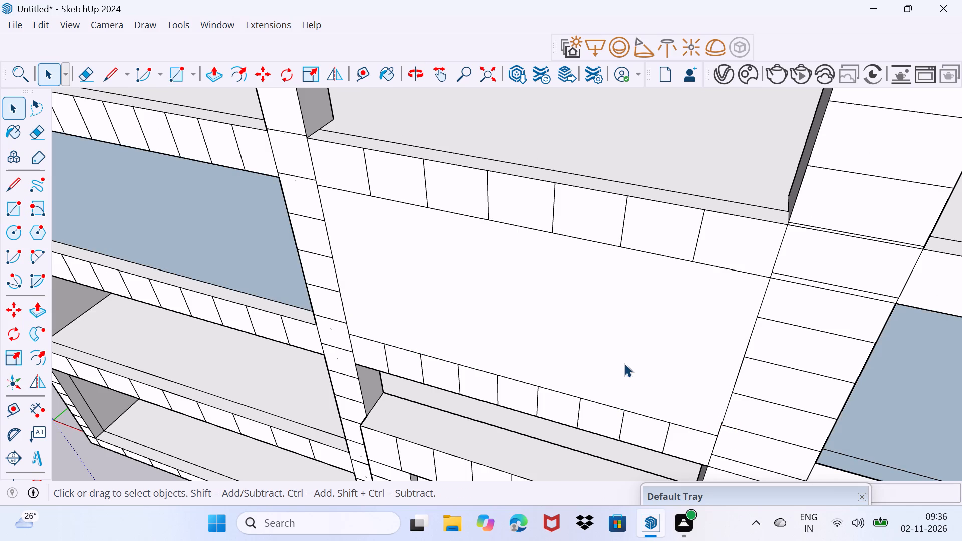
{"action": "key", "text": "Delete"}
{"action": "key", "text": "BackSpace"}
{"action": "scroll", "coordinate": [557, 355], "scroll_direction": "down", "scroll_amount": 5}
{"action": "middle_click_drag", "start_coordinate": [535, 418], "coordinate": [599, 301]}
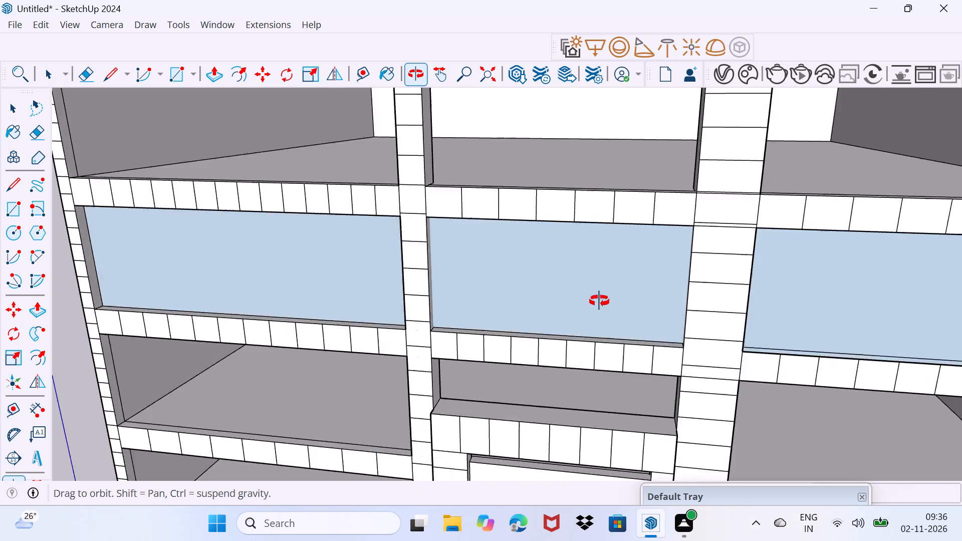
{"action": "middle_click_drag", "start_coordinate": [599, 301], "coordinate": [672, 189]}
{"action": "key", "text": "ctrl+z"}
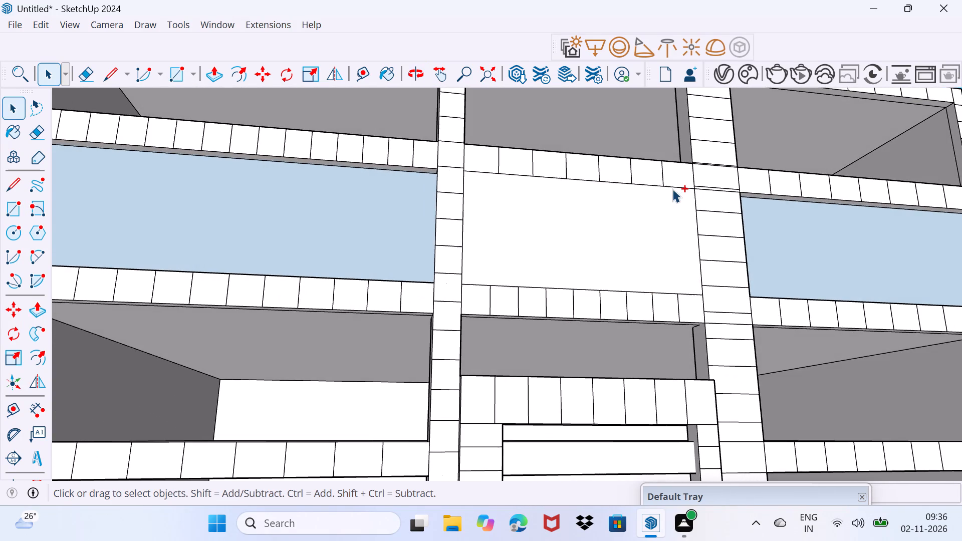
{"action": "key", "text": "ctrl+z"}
Copy the left vertical edges of the upper wall left of the top block to its right end, divided into 10 equal panels.
{"action": "middle_click_drag", "start_coordinate": [581, 278], "coordinate": [576, 351]}
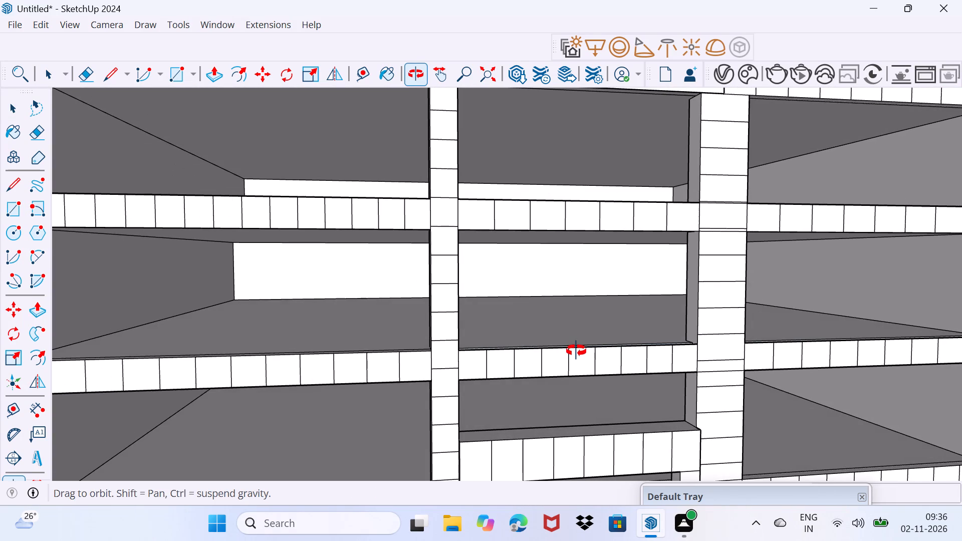
{"action": "middle_click_drag", "start_coordinate": [576, 351], "coordinate": [626, 246]}
{"action": "middle_click_drag", "start_coordinate": [621, 318], "coordinate": [658, 252], "text": "shift"}
{"action": "middle_click_drag", "start_coordinate": [636, 264], "coordinate": [418, 443]}
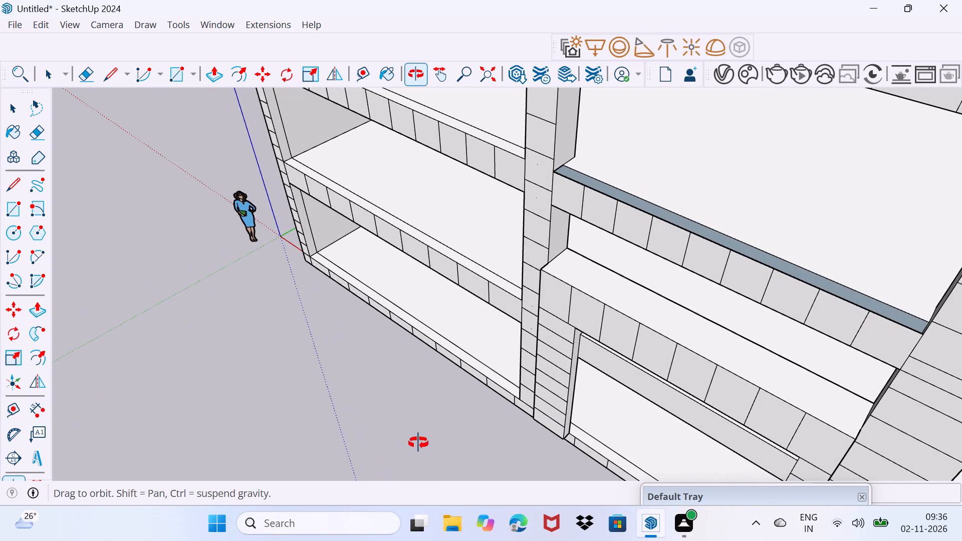
{"action": "middle_click_drag", "start_coordinate": [418, 443], "coordinate": [650, 356]}
{"action": "scroll", "coordinate": [642, 345], "scroll_direction": "down", "scroll_amount": 7}
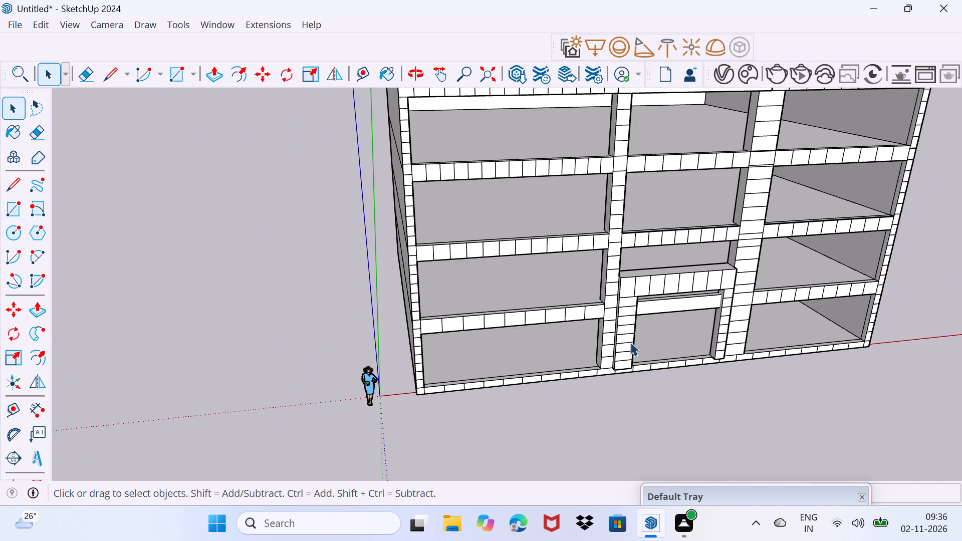
{"action": "middle_click_drag", "start_coordinate": [630, 334], "coordinate": [545, 460], "text": "shift"}
{"action": "middle_click_drag", "start_coordinate": [537, 424], "coordinate": [530, 344]}
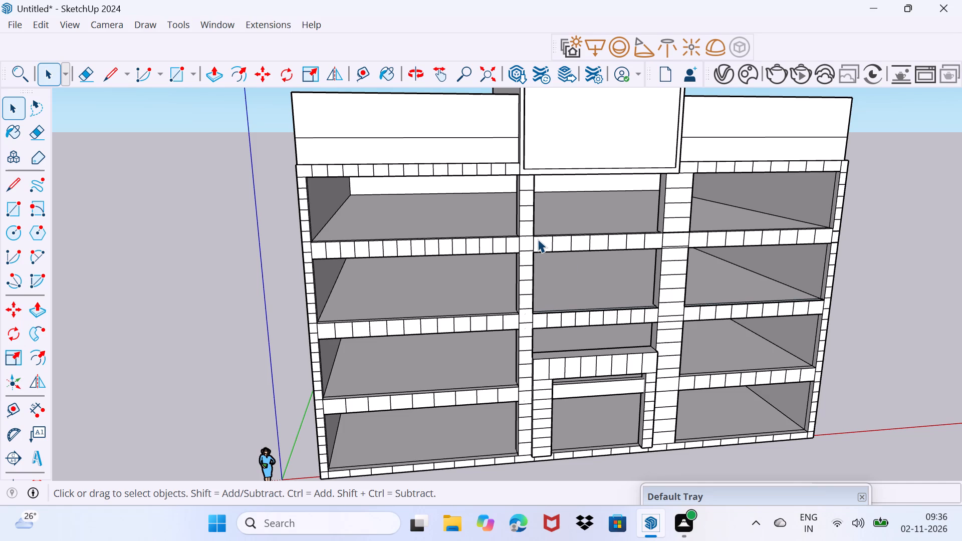
{"action": "left_click", "coordinate": [293, 115]}
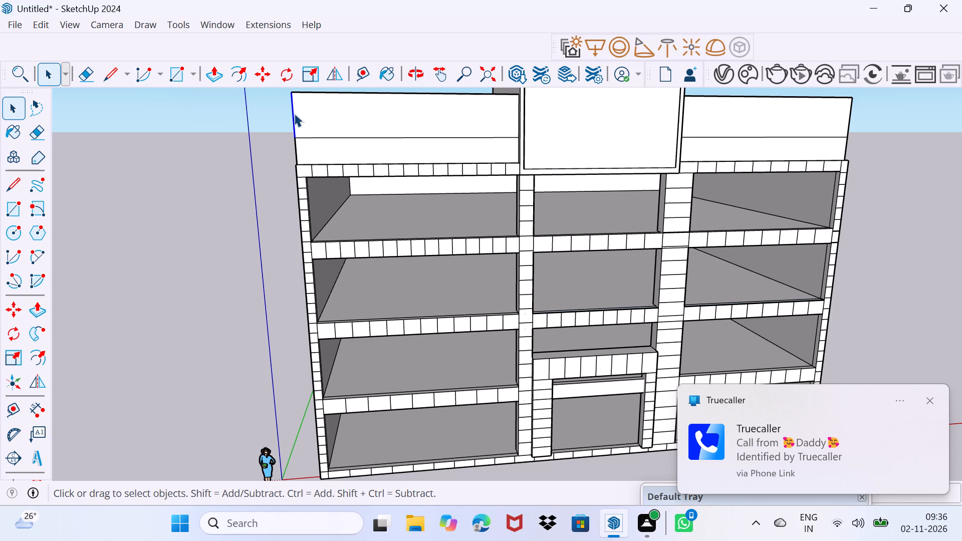
{"action": "left_click", "coordinate": [294, 152], "text": "ctrl"}
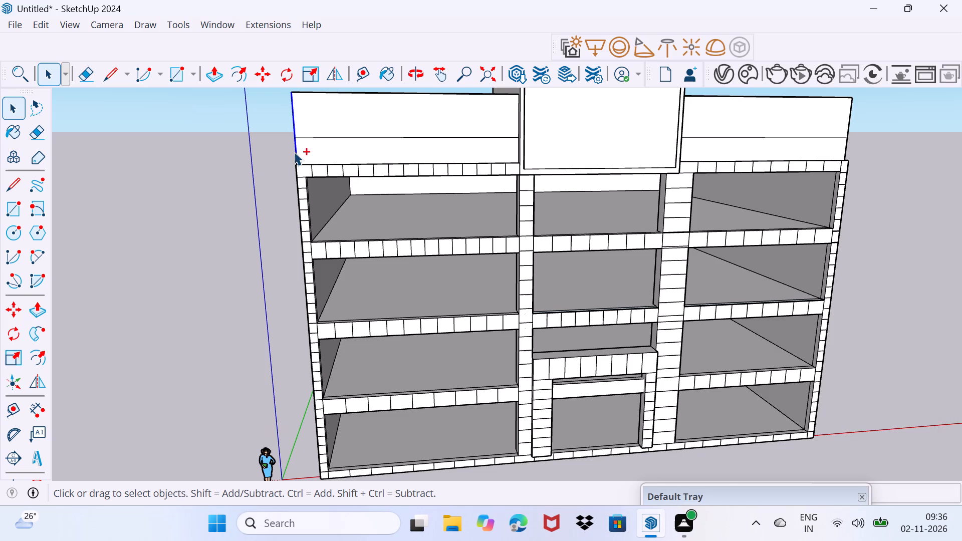
{"action": "scroll", "coordinate": [297, 162], "scroll_direction": "up", "scroll_amount": 15}
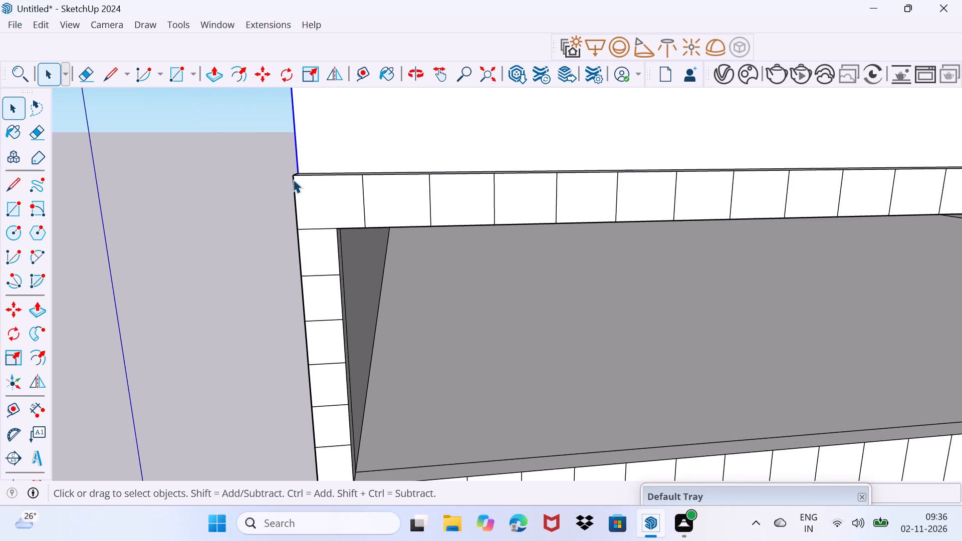
{"action": "key", "text": "m"}
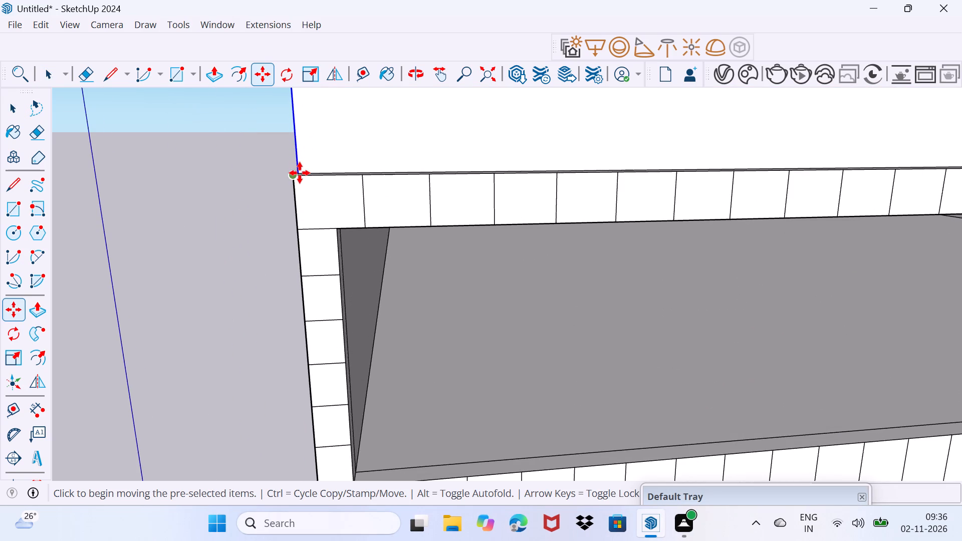
{"action": "scroll", "coordinate": [301, 170], "scroll_direction": "up", "scroll_amount": 4}
{"action": "left_click", "coordinate": [301, 170]}
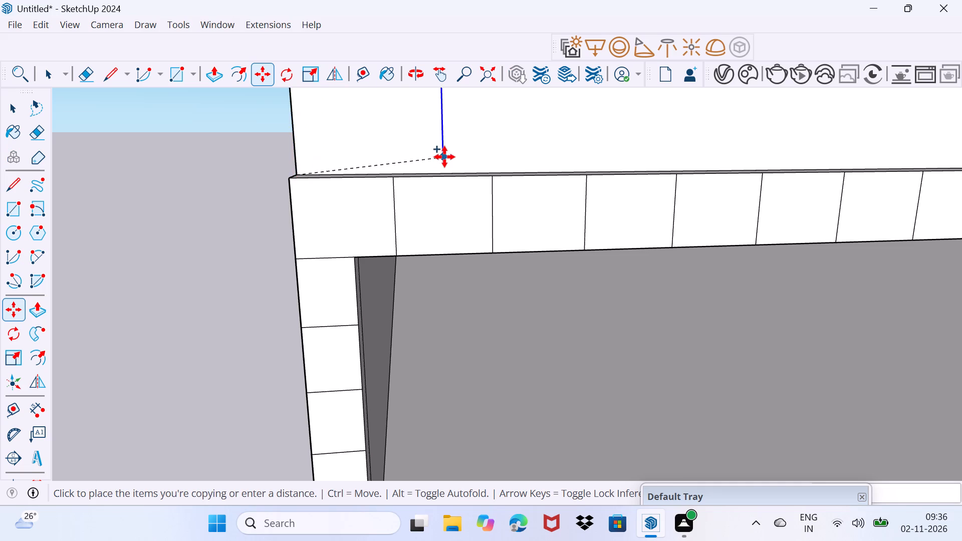
{"action": "scroll", "coordinate": [444, 157], "scroll_direction": "down", "scroll_amount": 4}
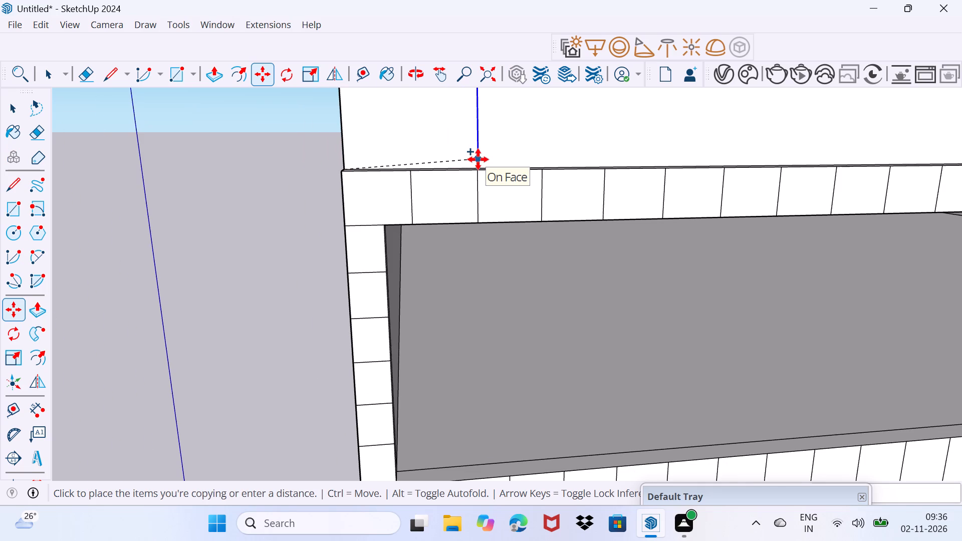
{"action": "scroll", "coordinate": [476, 175], "scroll_direction": "down", "scroll_amount": 4}
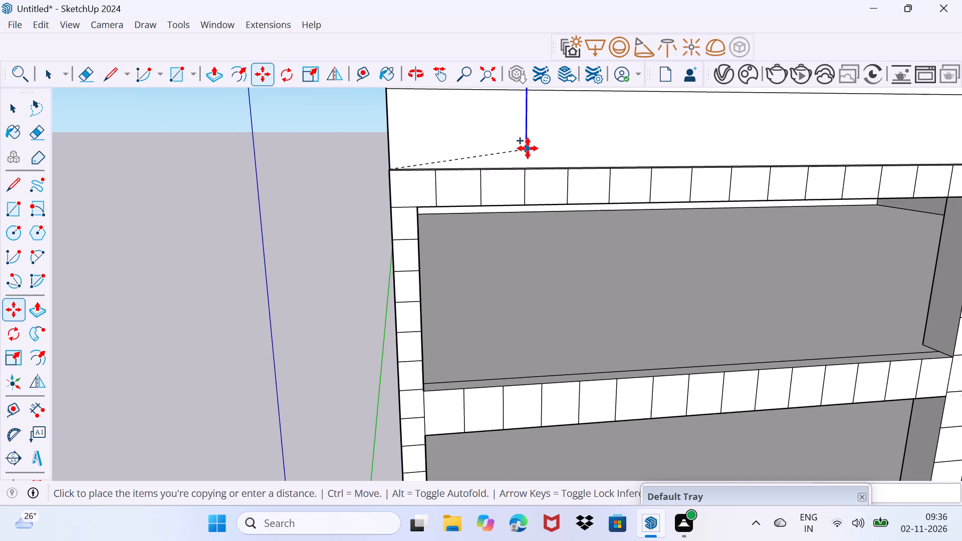
{"action": "middle_click_drag", "start_coordinate": [528, 148], "coordinate": [220, 397], "text": "ctrl"}
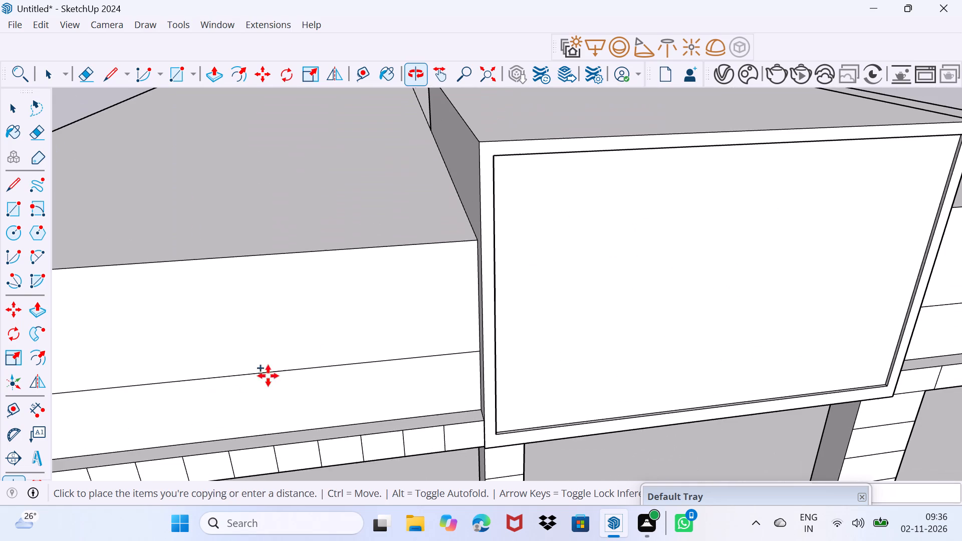
{"action": "left_click", "coordinate": [475, 409]}
{"action": "key", "text": "slash"}
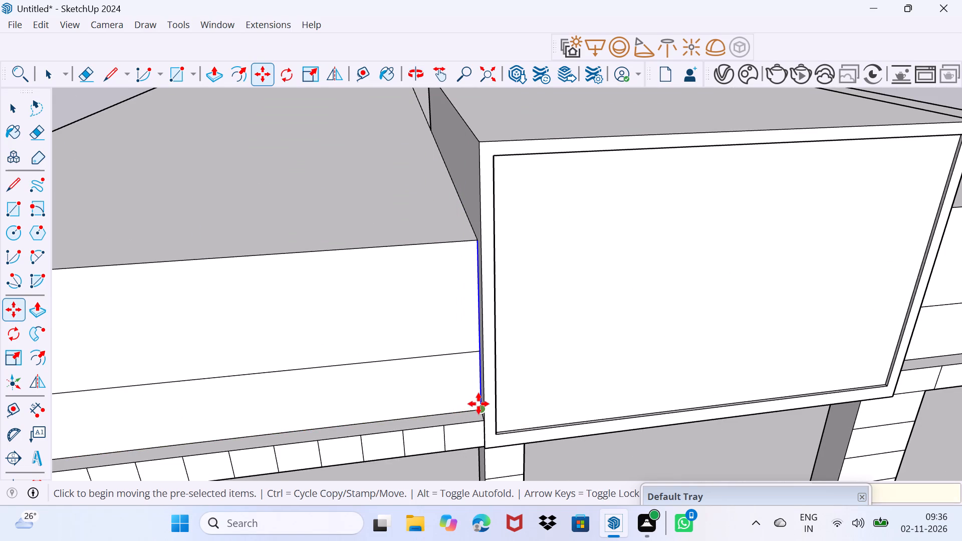
{"action": "type", "text": "10"}
{"action": "key", "text": "Return"}
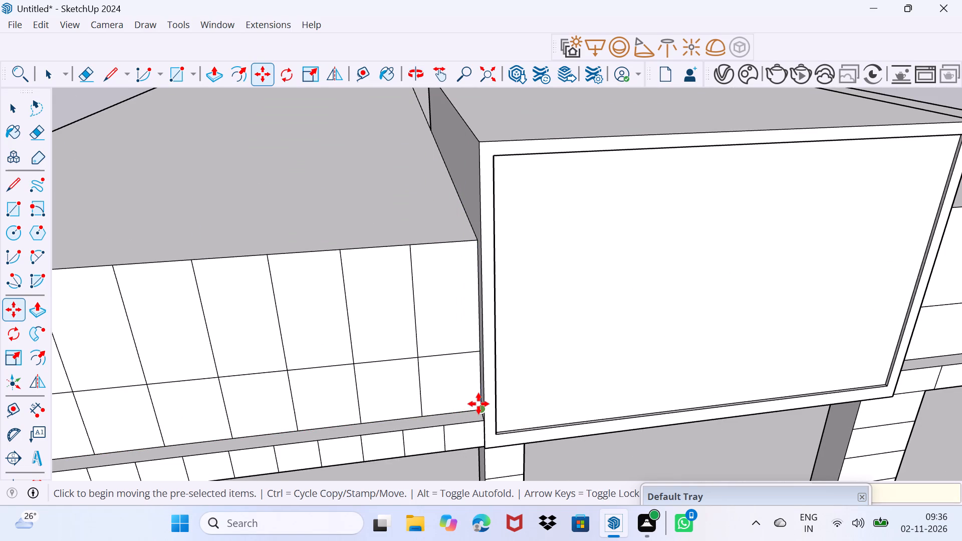
Copy the left vertical edges of the upper wall right of the top block to its right end, divided into 10 equal panels.
{"action": "scroll", "coordinate": [482, 403], "scroll_direction": "down", "scroll_amount": 8}
{"action": "middle_click_drag", "start_coordinate": [467, 392], "coordinate": [201, 372], "text": "shift"}
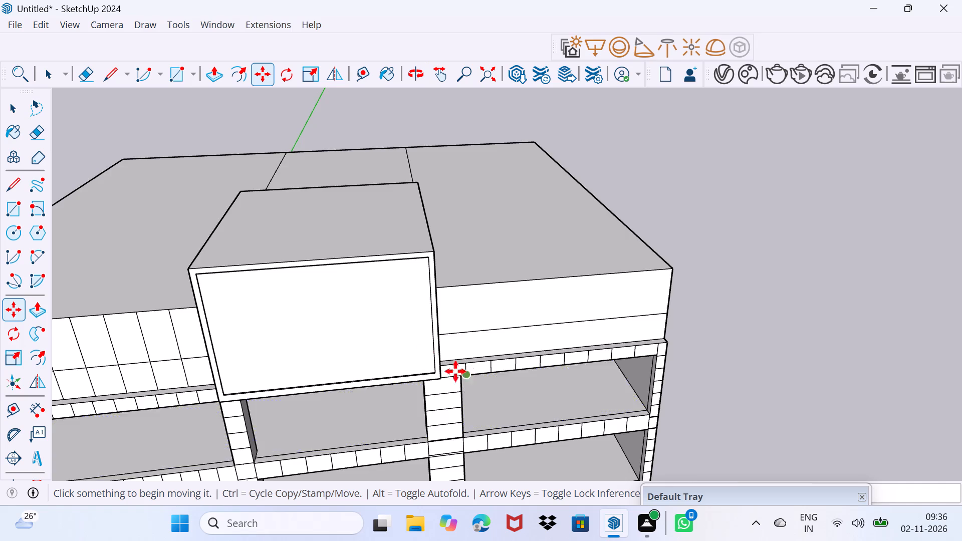
{"action": "scroll", "coordinate": [425, 353], "scroll_direction": "up", "scroll_amount": 4}
{"action": "key", "text": "space"}
{"action": "scroll", "coordinate": [471, 332], "scroll_direction": "up", "scroll_amount": 3}
{"action": "middle_click_drag", "start_coordinate": [469, 331], "coordinate": [346, 300]}
{"action": "scroll", "coordinate": [354, 287], "scroll_direction": "up", "scroll_amount": 4}
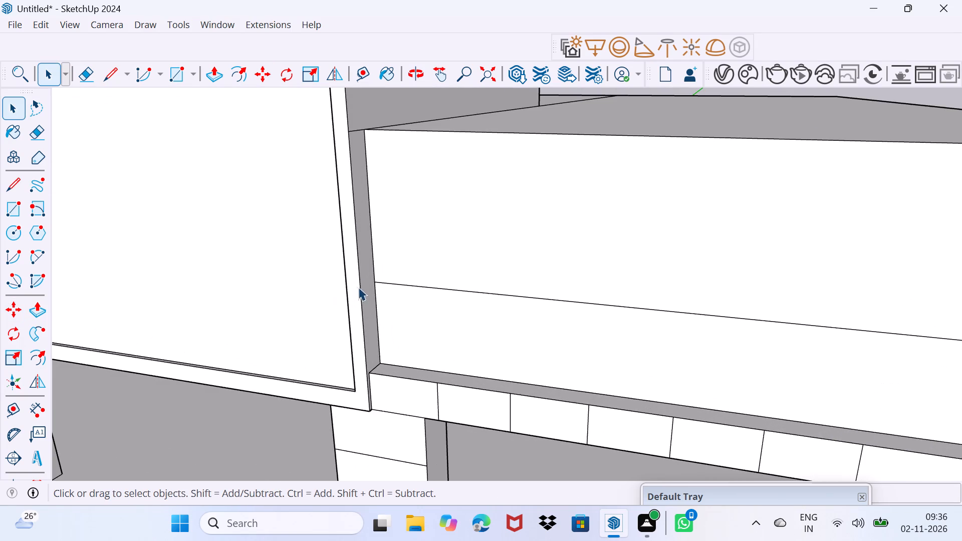
{"action": "left_click", "coordinate": [375, 304]}
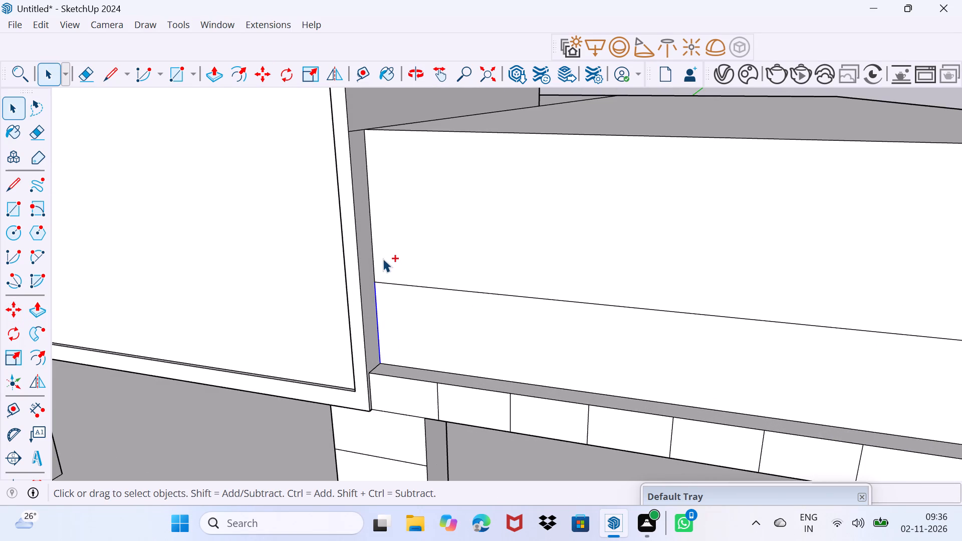
{"action": "left_click", "coordinate": [373, 253], "text": "ctrl"}
{"action": "key", "text": "m"}
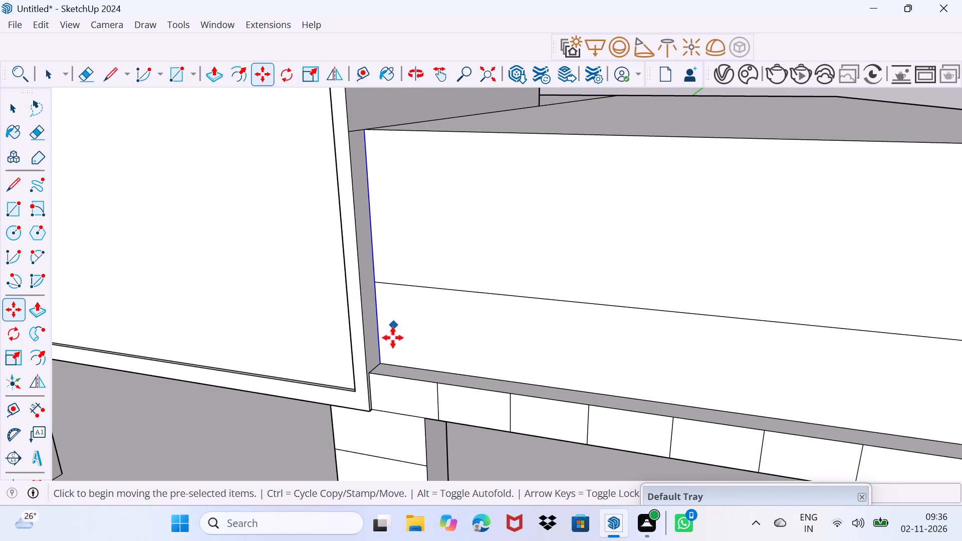
{"action": "left_click", "coordinate": [381, 366]}
{"action": "scroll", "coordinate": [519, 348], "scroll_direction": "down", "scroll_amount": 7}
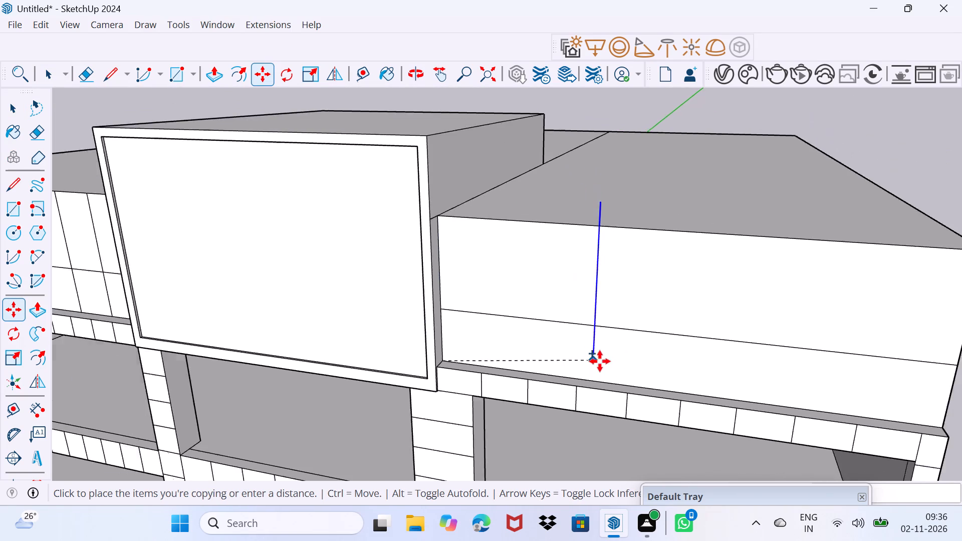
{"action": "middle_click_drag", "start_coordinate": [674, 371], "coordinate": [492, 336], "text": "shift"}
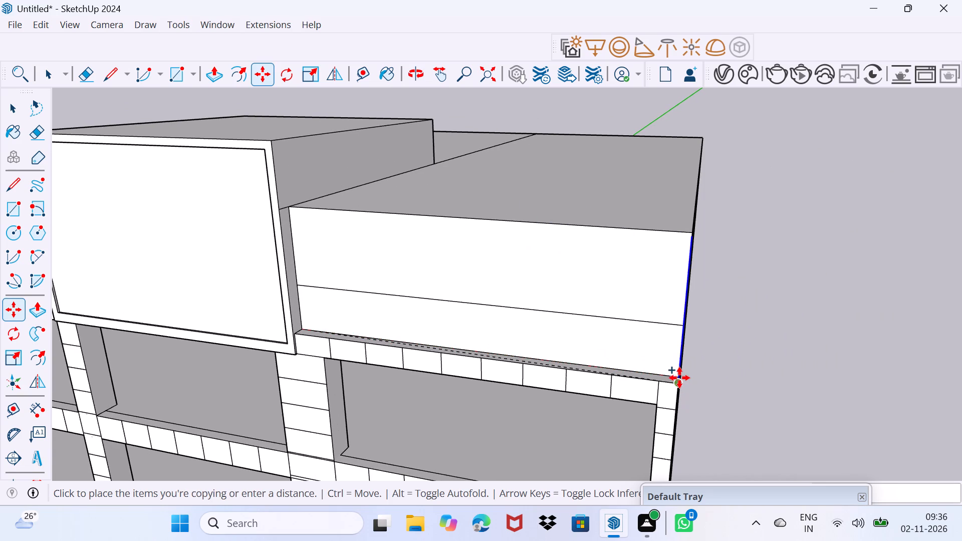
{"action": "left_click", "coordinate": [679, 375]}
{"action": "key", "text": "slash"}
{"action": "type", "text": "10"}
{"action": "key", "text": "Return"}
{"action": "key", "text": "space"}
Examine the panelled upper walls and the whole front facade from several angles.
{"action": "scroll", "coordinate": [606, 368], "scroll_direction": "down", "scroll_amount": 5}
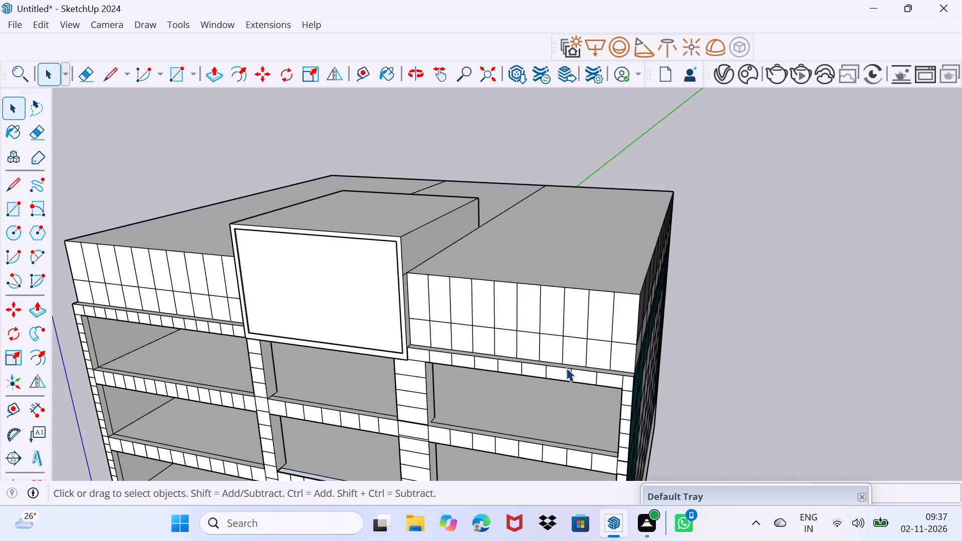
{"action": "scroll", "coordinate": [566, 368], "scroll_direction": "down", "scroll_amount": 6}
{"action": "middle_click_drag", "start_coordinate": [540, 390], "coordinate": [653, 211]}
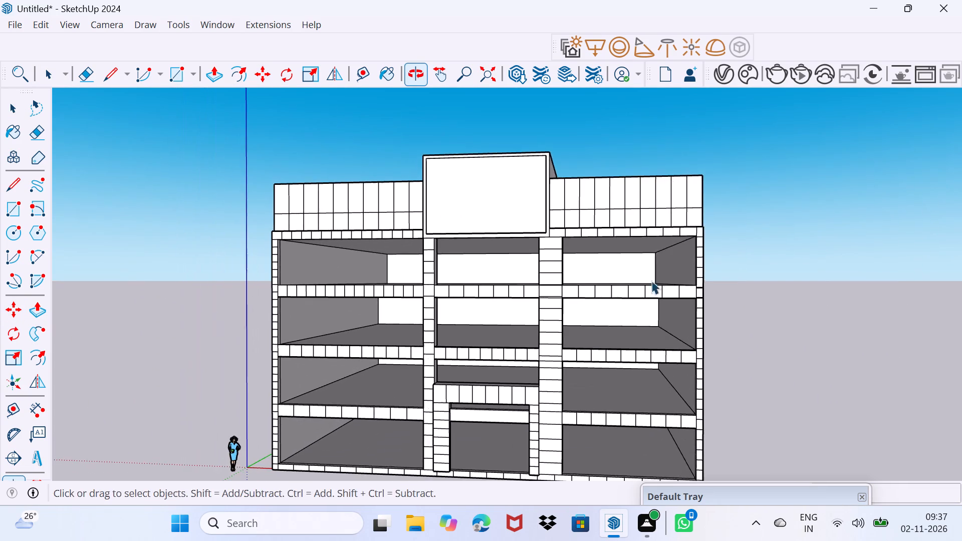
{"action": "middle_click_drag", "start_coordinate": [646, 354], "coordinate": [724, 240]}
{"action": "scroll", "coordinate": [543, 322], "scroll_direction": "up", "scroll_amount": 2}
{"action": "middle_click_drag", "start_coordinate": [529, 327], "coordinate": [580, 405], "text": "shift"}
{"action": "scroll", "coordinate": [581, 382], "scroll_direction": "down", "scroll_amount": 3}
{"action": "middle_click_drag", "start_coordinate": [548, 398], "coordinate": [545, 381]}
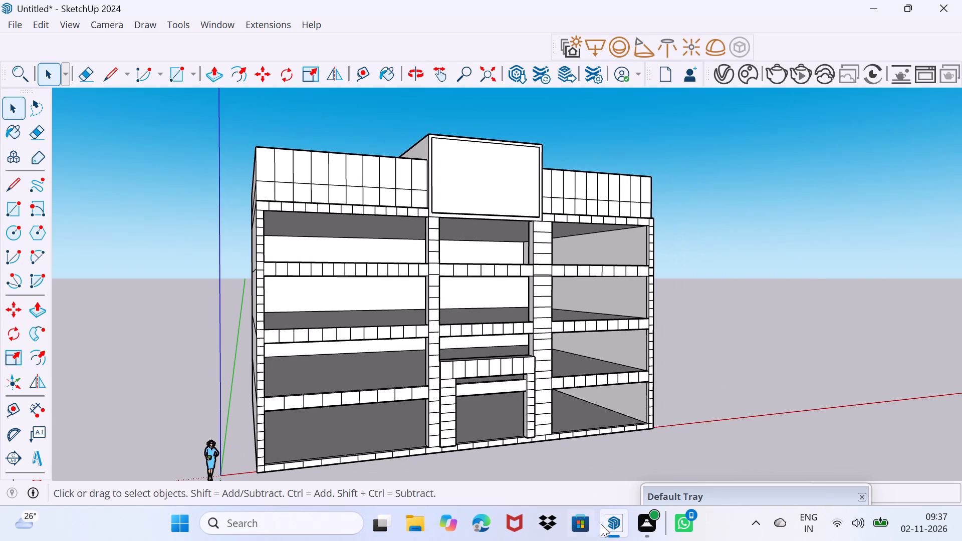
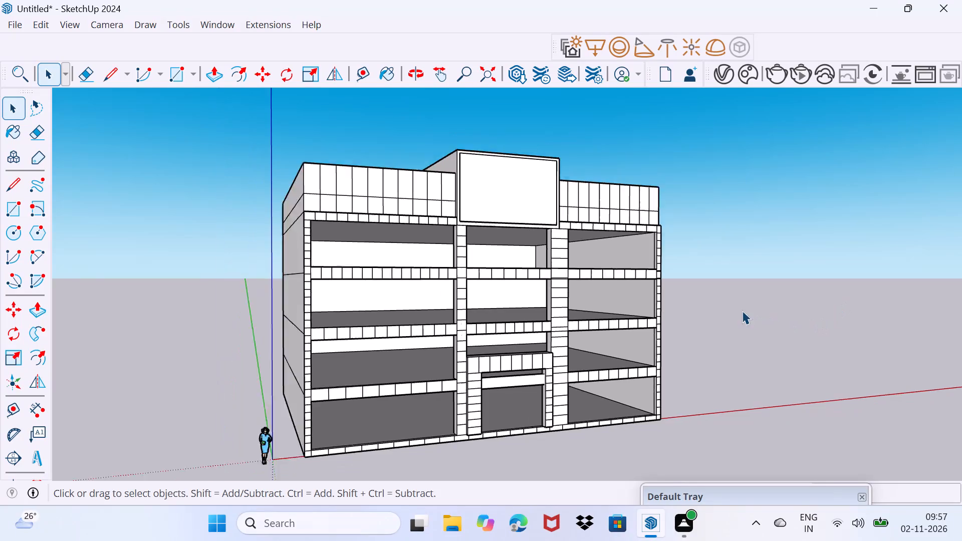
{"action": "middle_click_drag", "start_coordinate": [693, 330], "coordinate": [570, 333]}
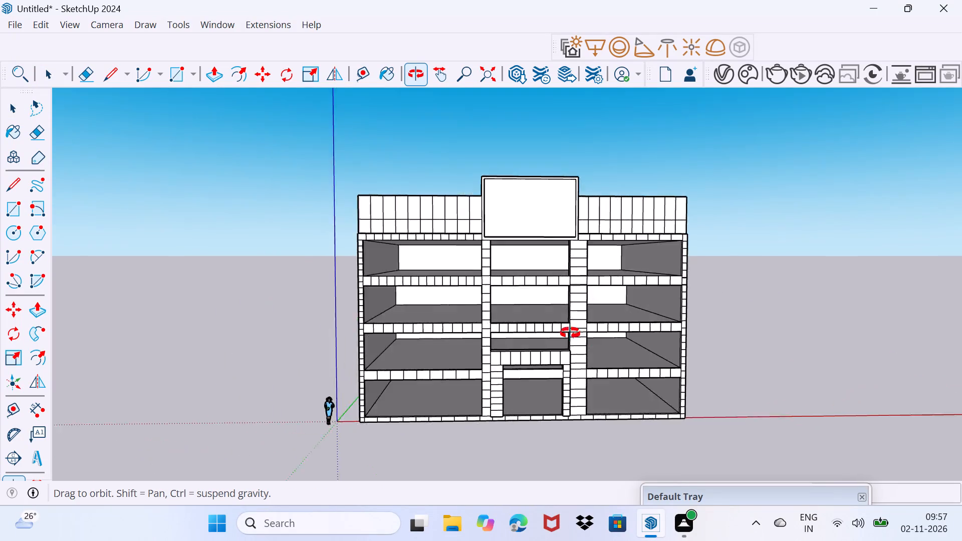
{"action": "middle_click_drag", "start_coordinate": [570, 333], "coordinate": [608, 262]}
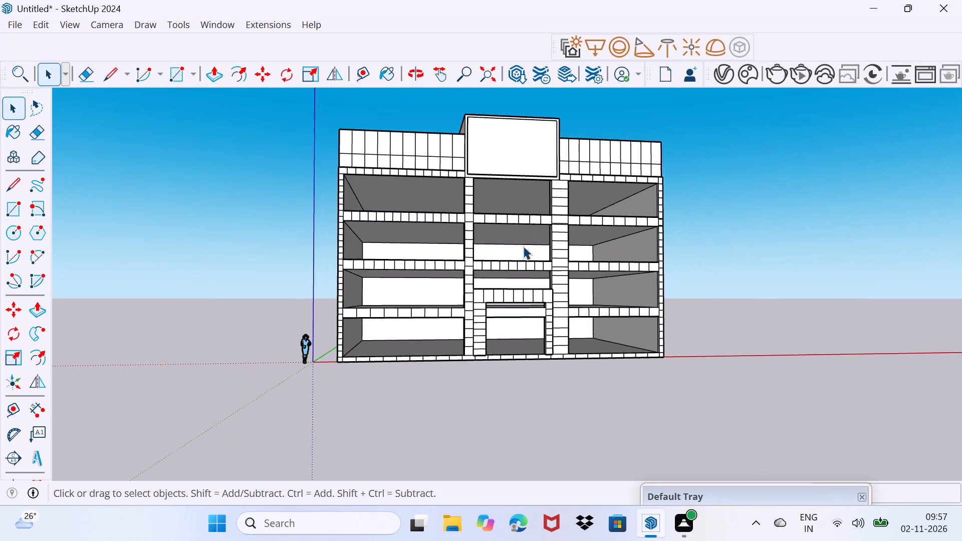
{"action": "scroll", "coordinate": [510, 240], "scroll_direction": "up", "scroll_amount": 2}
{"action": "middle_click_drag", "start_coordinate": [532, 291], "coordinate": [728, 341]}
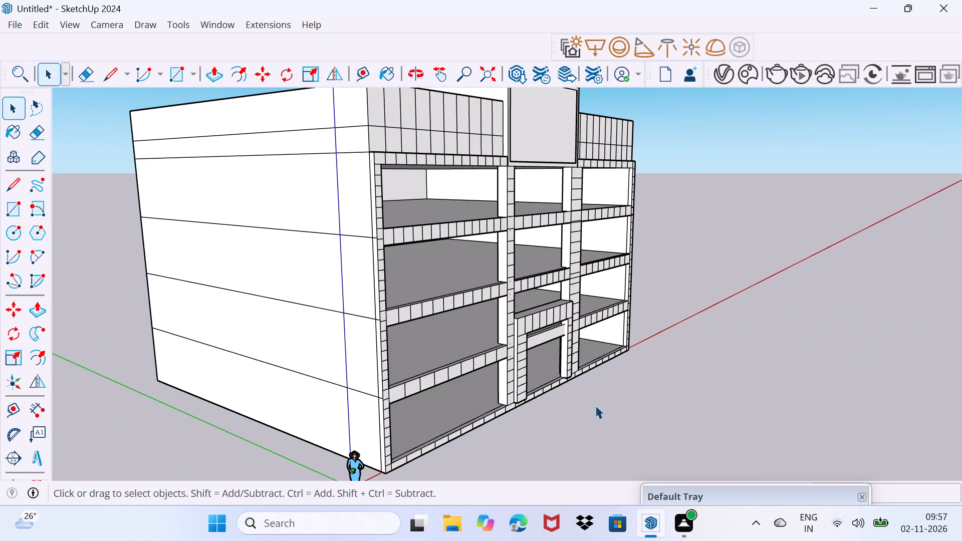
Switch to Google Chrome, enter with the profile marked V, and open YouTube.
{"action": "left_click", "coordinate": [334, 523]}
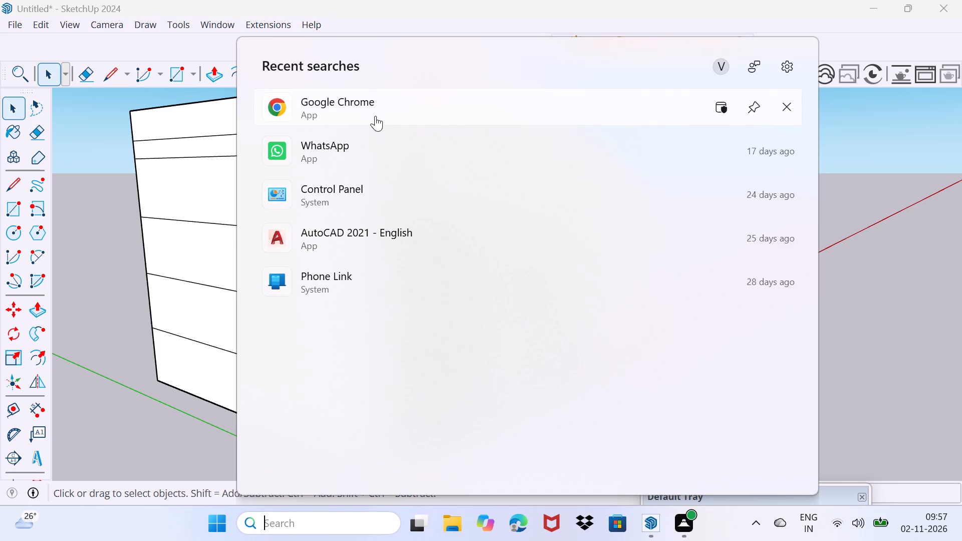
{"action": "left_click", "coordinate": [375, 116]}
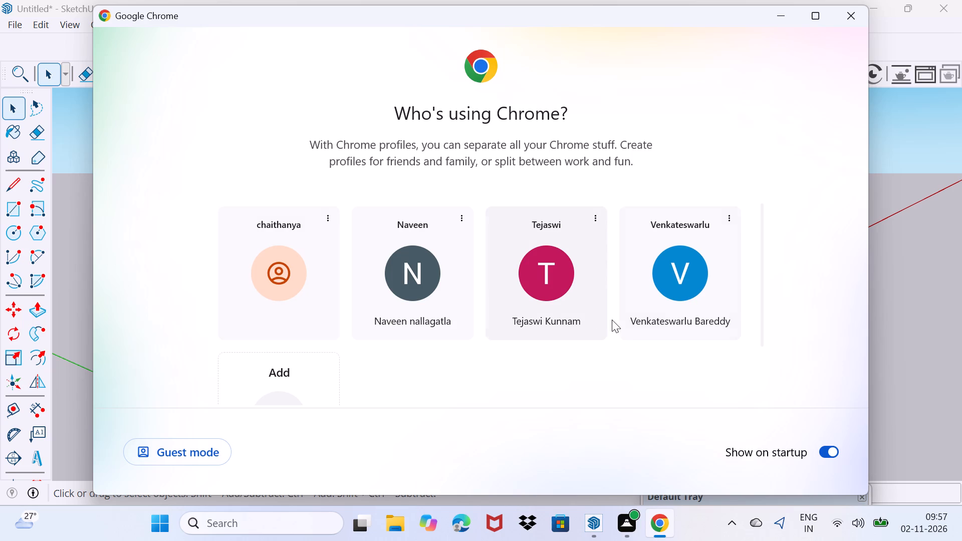
{"action": "left_click", "coordinate": [672, 301]}
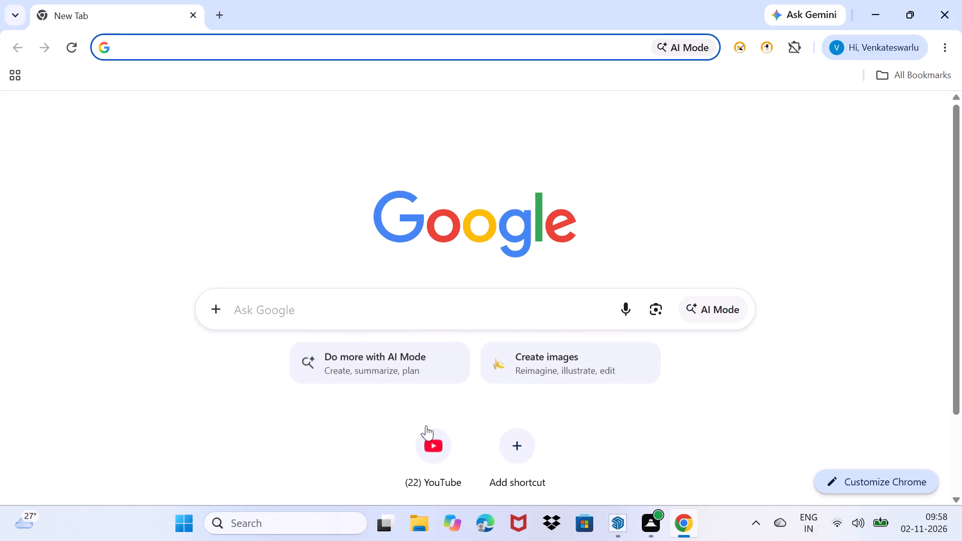
{"action": "left_click", "coordinate": [435, 443]}
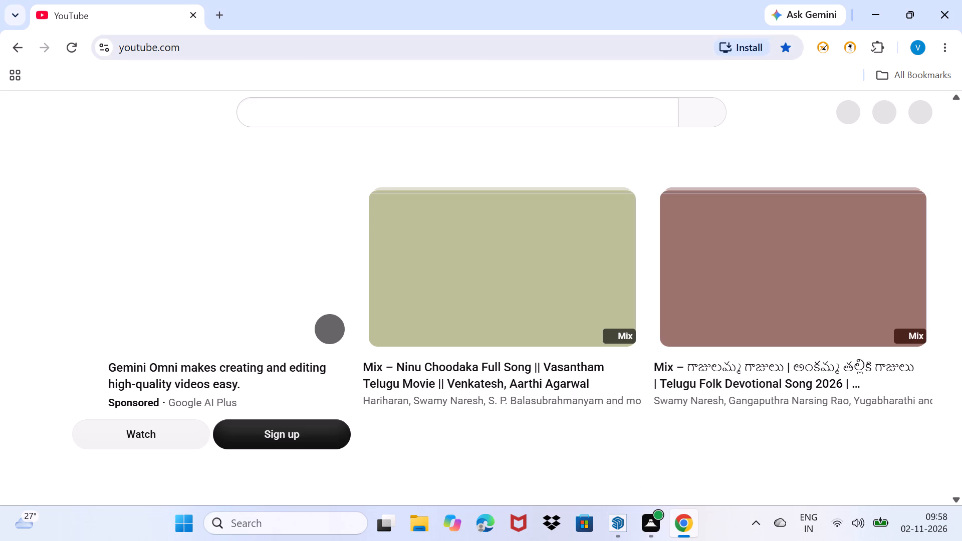
Play the Telugu Folk Devotional Song 2026 mix, declining the Premium offer and skipping the ad, and return to SketchUp.
{"action": "scroll", "coordinate": [372, 230], "scroll_direction": "down", "scroll_amount": 1}
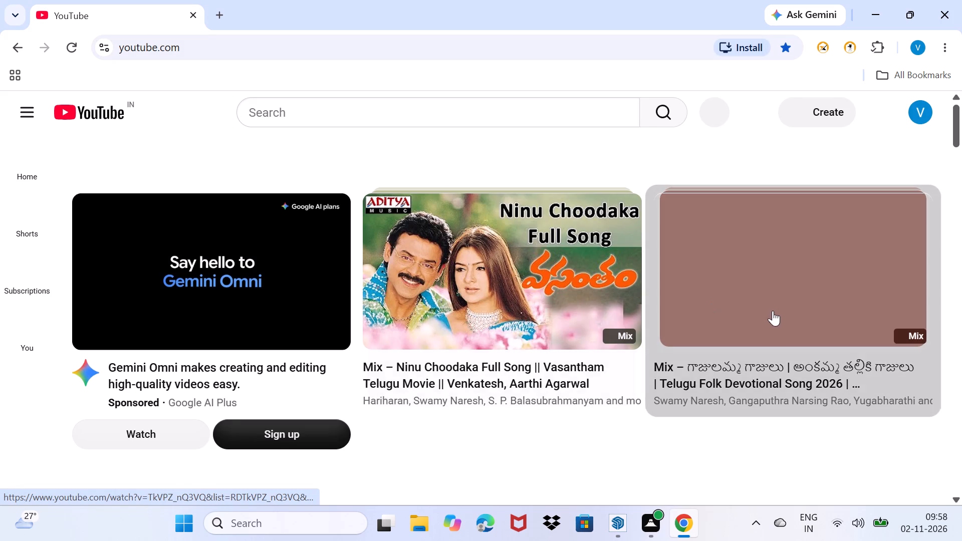
{"action": "scroll", "coordinate": [521, 304], "scroll_direction": "down", "scroll_amount": 1}
{"action": "scroll", "coordinate": [524, 304], "scroll_direction": "up", "scroll_amount": 1}
{"action": "left_click", "coordinate": [883, 262]}
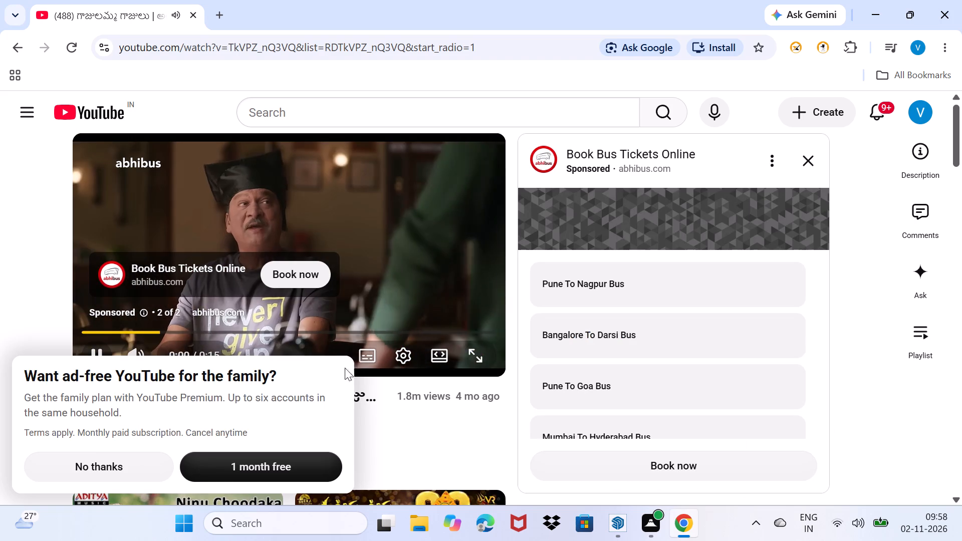
{"action": "left_click", "coordinate": [108, 467]}
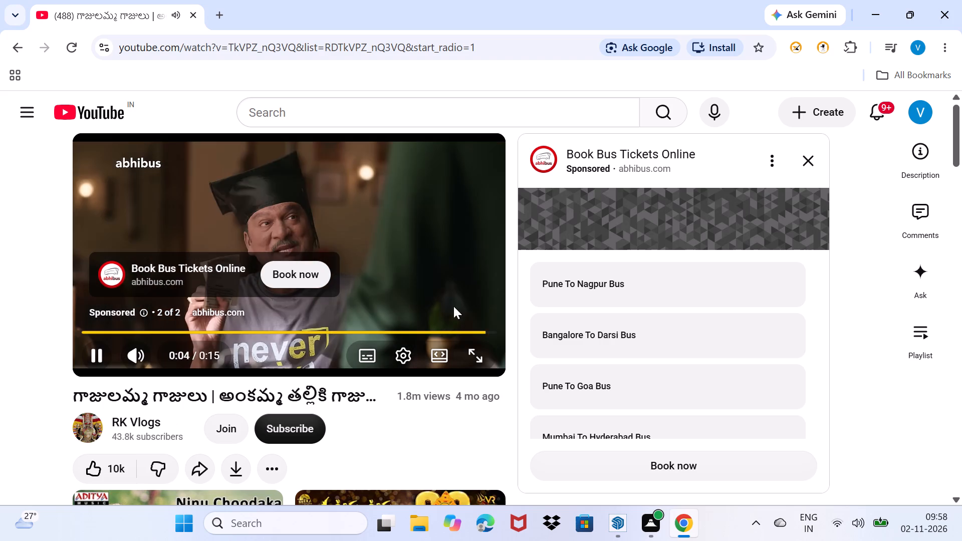
{"action": "left_click", "coordinate": [468, 313]}
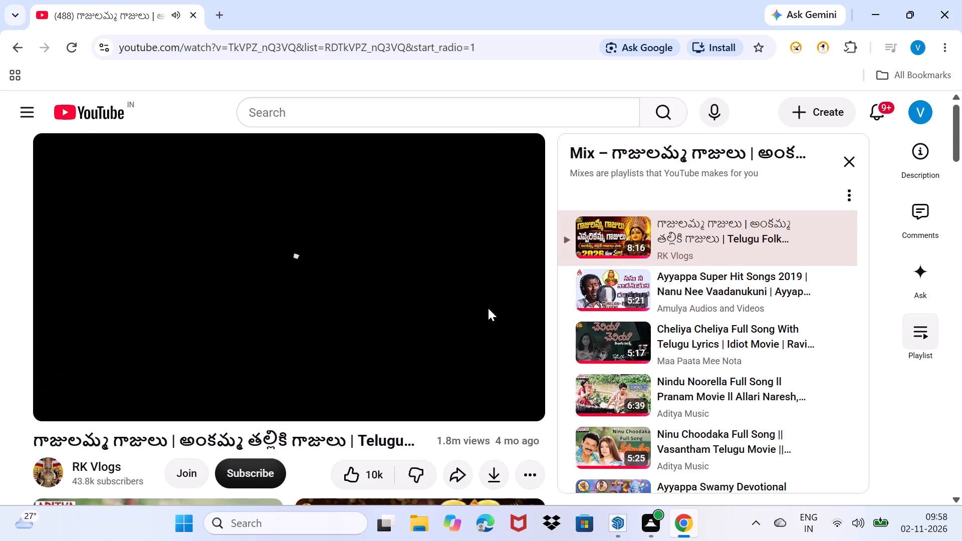
{"action": "left_click", "coordinate": [870, 14]}
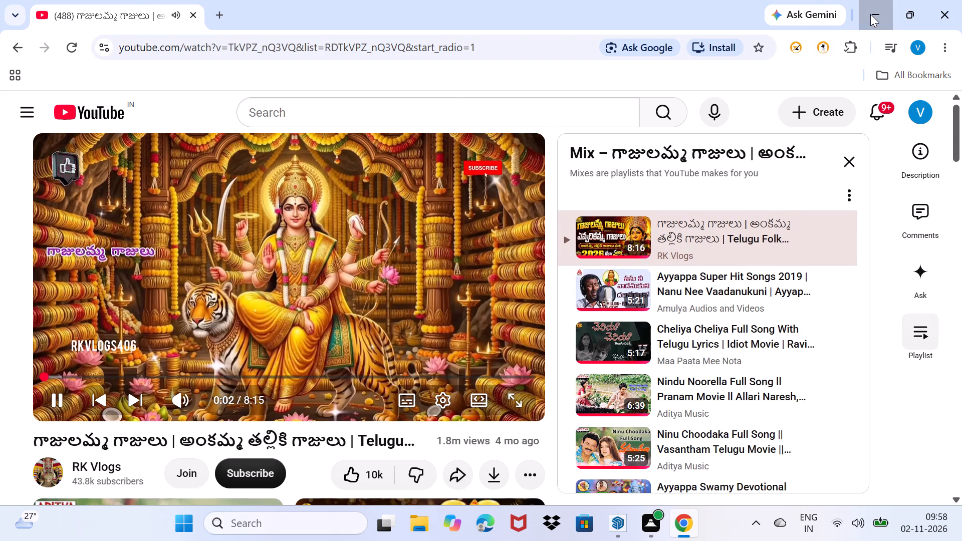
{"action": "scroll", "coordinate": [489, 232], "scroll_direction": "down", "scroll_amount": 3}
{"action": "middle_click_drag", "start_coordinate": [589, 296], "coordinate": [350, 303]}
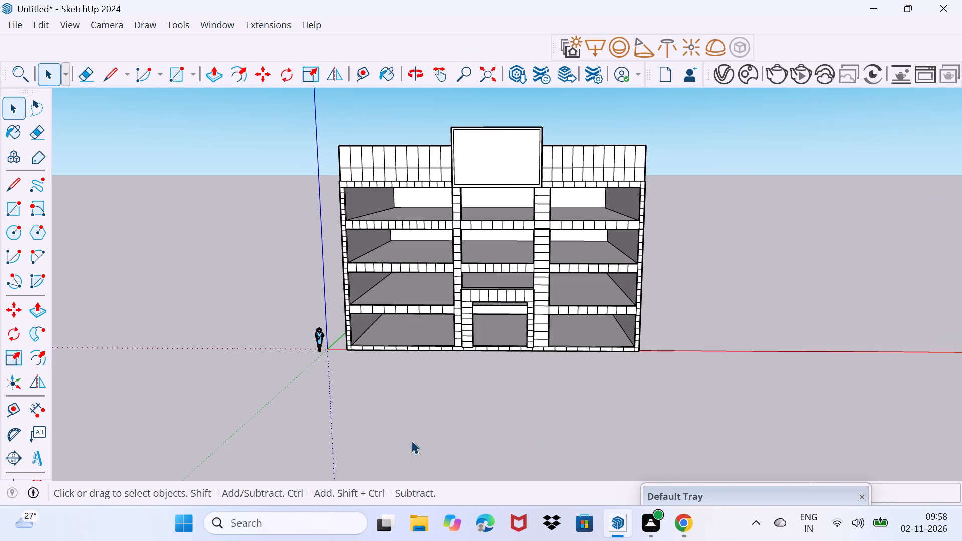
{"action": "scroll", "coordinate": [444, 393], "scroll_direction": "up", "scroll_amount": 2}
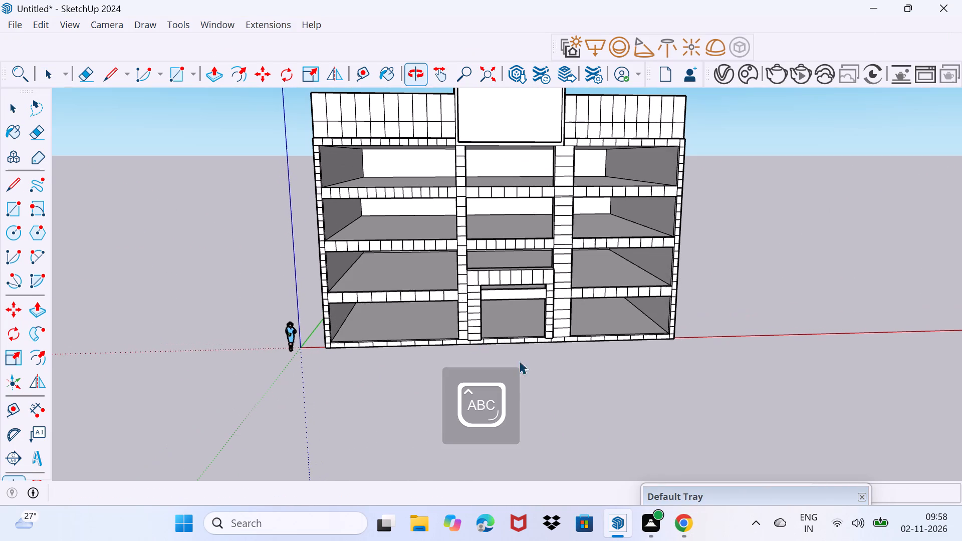
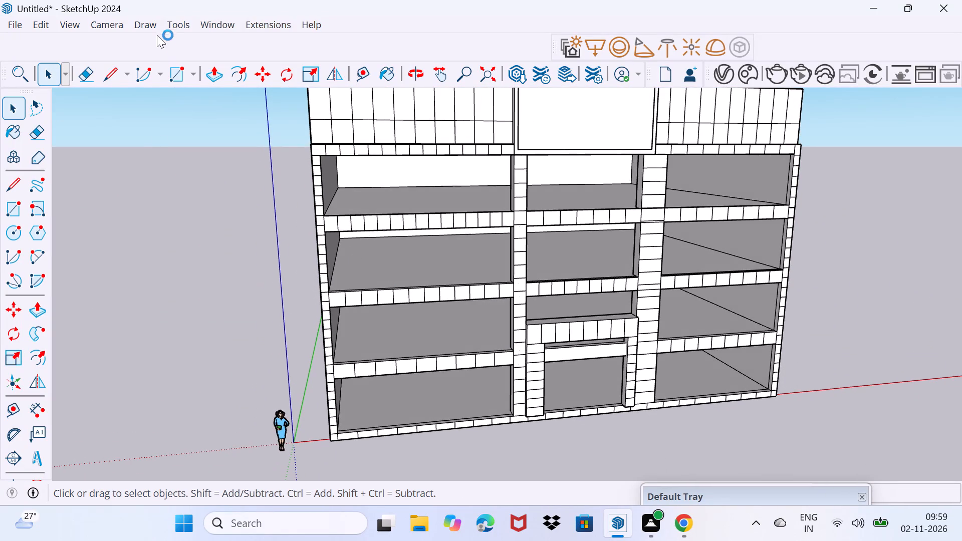
Open 3D Warehouse and replace the existing search term with WINDOW to search for window models.
{"action": "left_click", "coordinate": [223, 23]}
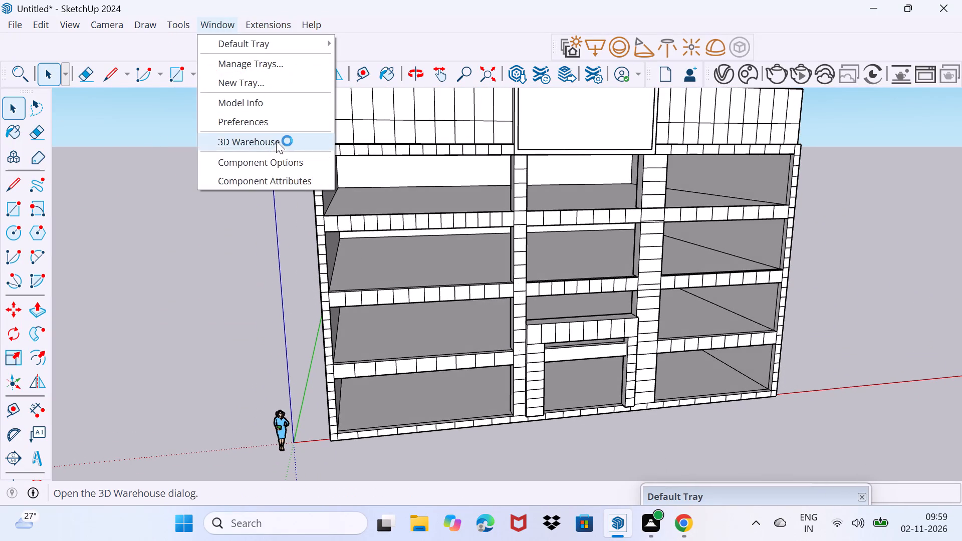
{"action": "left_click", "coordinate": [279, 143]}
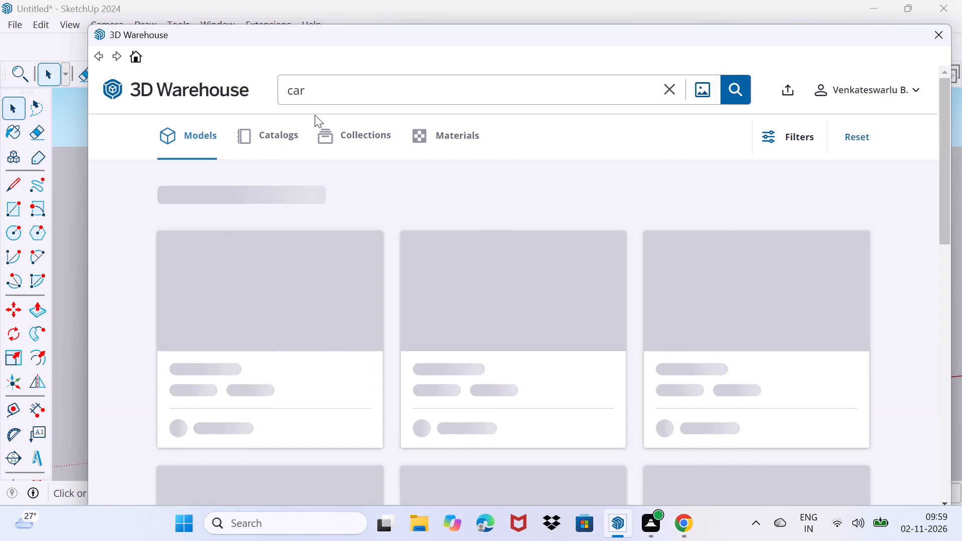
{"action": "left_click", "coordinate": [338, 92]}
{"action": "key", "text": "BackSpace"}
{"action": "key", "text": "BackSpace"}
{"action": "key", "text": "BackSpace"}
{"action": "key", "text": "BackSpace"}
{"action": "key", "text": "BackSpace"}
{"action": "key", "text": "BackSpace"}
{"action": "key", "text": "BackSpace"}
{"action": "key", "text": "BackSpace"}
{"action": "key", "text": "BackSpace"}
{"action": "key", "text": "BackSpace"}
{"action": "key", "text": "BackSpace"}
{"action": "key", "text": "BackSpace"}
{"action": "key", "text": "BackSpace"}
{"action": "type", "text": "WINDOW"}
{"action": "key", "text": "Return"}
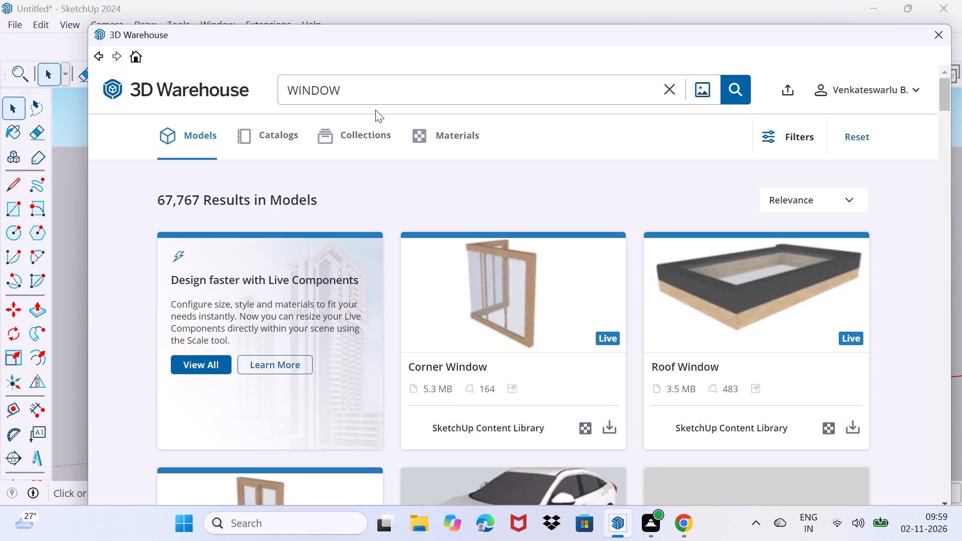
Browse the window model results for a design that suits the building's facade openings.
{"action": "scroll", "coordinate": [430, 230], "scroll_direction": "down", "scroll_amount": 5}
{"action": "scroll", "coordinate": [468, 301], "scroll_direction": "down", "scroll_amount": 8}
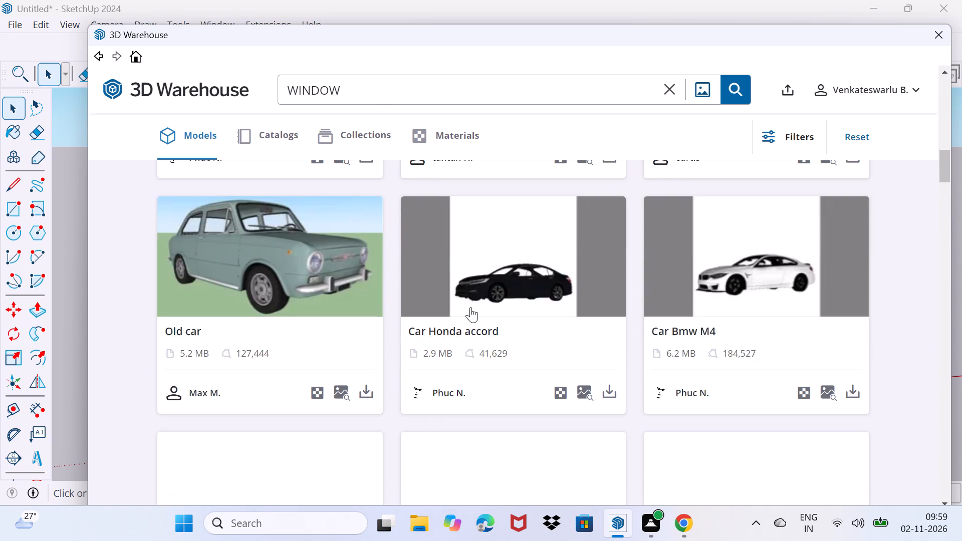
{"action": "scroll", "coordinate": [446, 273], "scroll_direction": "down", "scroll_amount": 4}
{"action": "scroll", "coordinate": [656, 329], "scroll_direction": "down", "scroll_amount": 3}
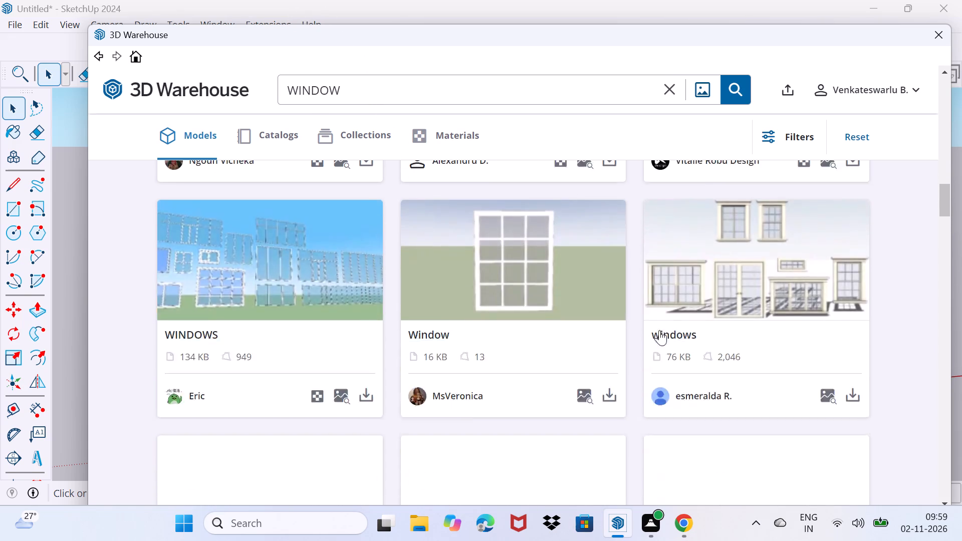
{"action": "scroll", "coordinate": [659, 330], "scroll_direction": "down", "scroll_amount": 5}
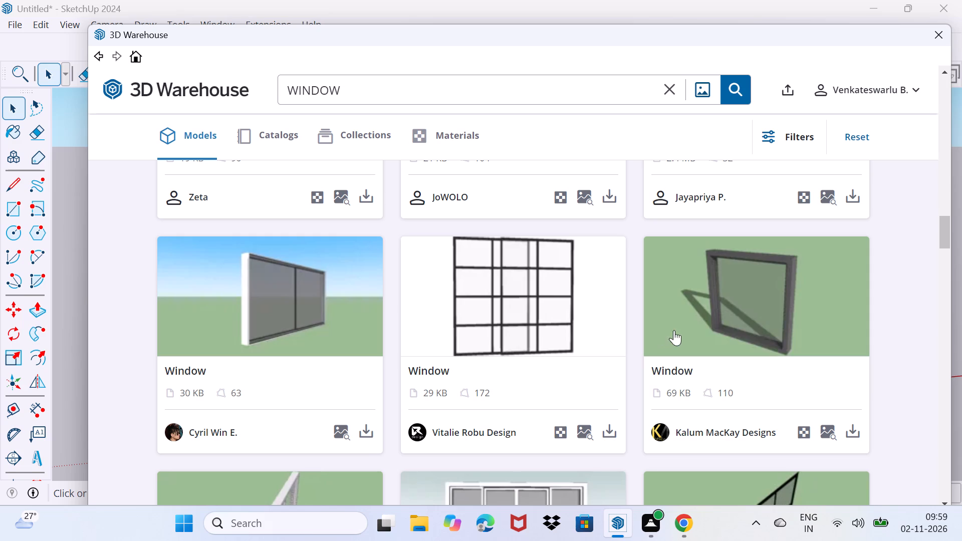
{"action": "scroll", "coordinate": [598, 405], "scroll_direction": "down", "scroll_amount": 3}
{"action": "scroll", "coordinate": [811, 342], "scroll_direction": "down", "scroll_amount": 7}
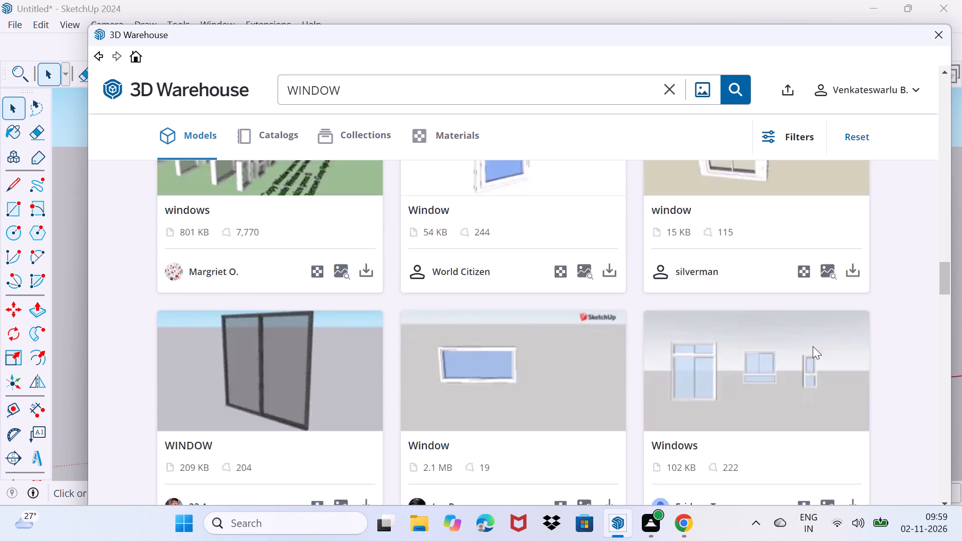
{"action": "scroll", "coordinate": [785, 342], "scroll_direction": "down", "scroll_amount": 3}
{"action": "scroll", "coordinate": [712, 314], "scroll_direction": "down", "scroll_amount": 4}
{"action": "scroll", "coordinate": [712, 312], "scroll_direction": "up", "scroll_amount": 1}
{"action": "scroll", "coordinate": [712, 312], "scroll_direction": "down", "scroll_amount": 4}
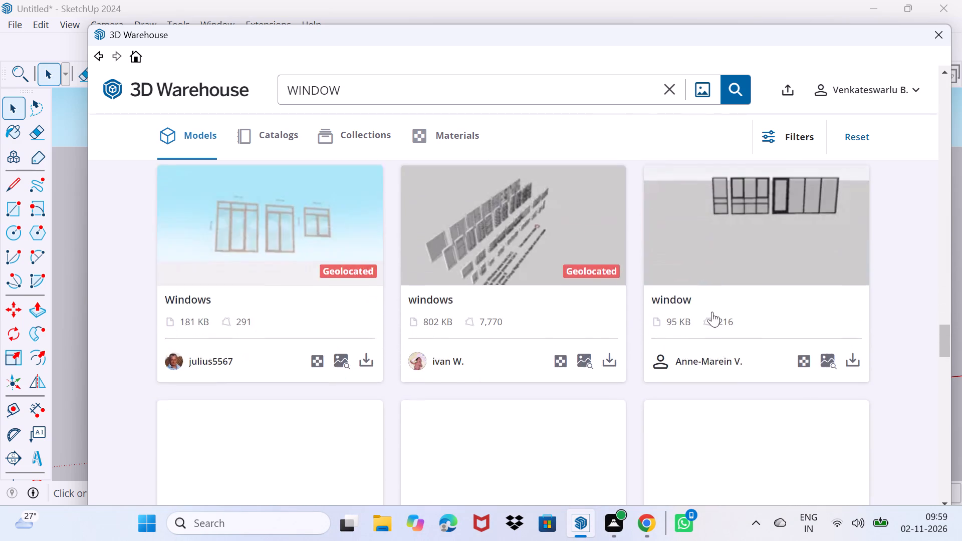
{"action": "scroll", "coordinate": [712, 312], "scroll_direction": "down", "scroll_amount": 3}
{"action": "scroll", "coordinate": [545, 120], "scroll_direction": "down", "scroll_amount": 2}
{"action": "scroll", "coordinate": [662, 260], "scroll_direction": "down", "scroll_amount": 12}
{"action": "scroll", "coordinate": [717, 290], "scroll_direction": "down", "scroll_amount": 4}
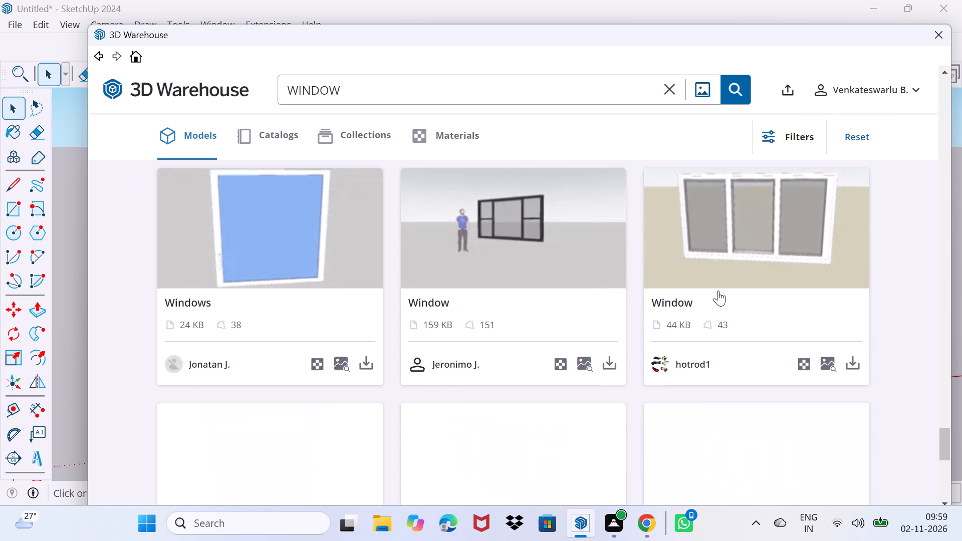
{"action": "scroll", "coordinate": [718, 291], "scroll_direction": "down", "scroll_amount": 10}
{"action": "scroll", "coordinate": [608, 300], "scroll_direction": "down", "scroll_amount": 2}
{"action": "scroll", "coordinate": [567, 230], "scroll_direction": "up", "scroll_amount": 2}
{"action": "scroll", "coordinate": [560, 180], "scroll_direction": "up", "scroll_amount": 4}
From the window collections, open the four-model Windows collection and load Window double black directly into the model.
{"action": "left_click", "coordinate": [350, 145]}
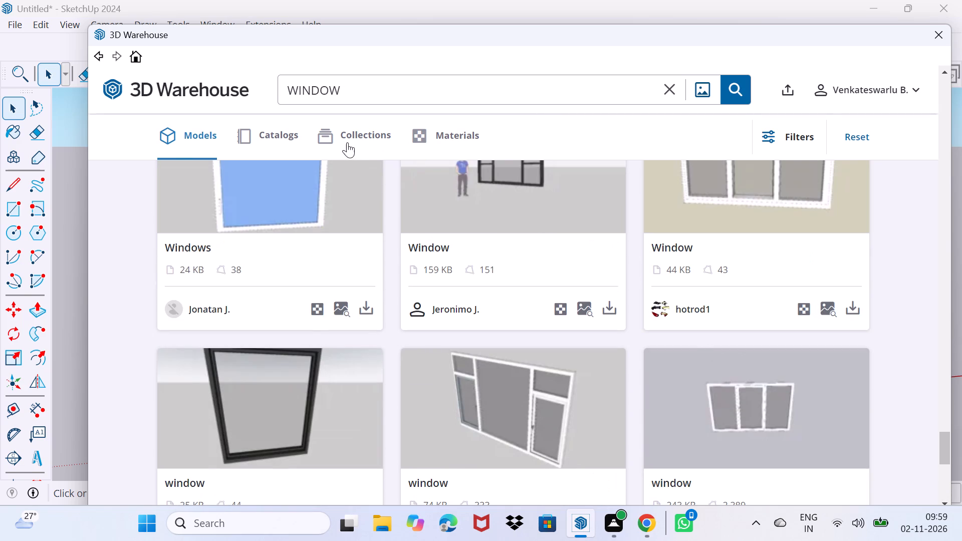
{"action": "left_click", "coordinate": [342, 139]}
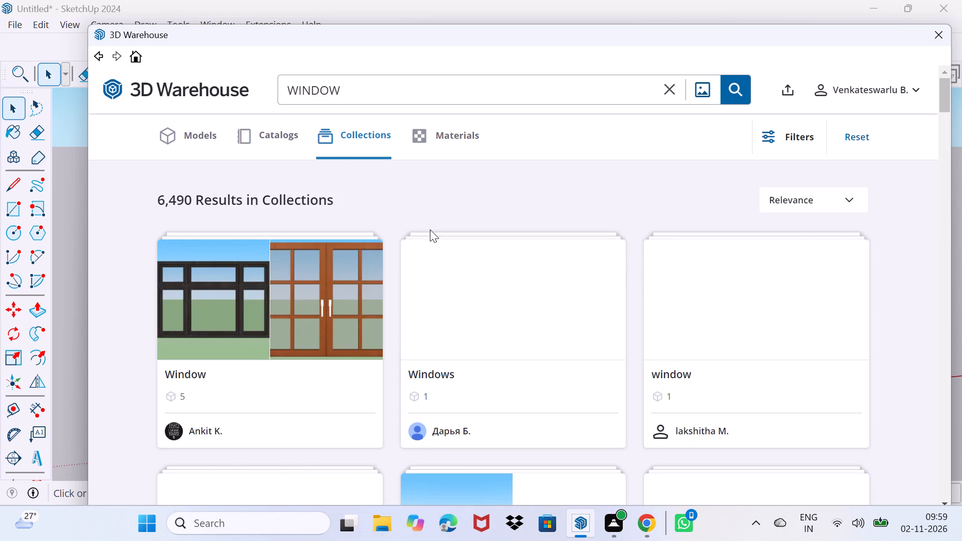
{"action": "scroll", "coordinate": [509, 265], "scroll_direction": "down", "scroll_amount": 3}
{"action": "scroll", "coordinate": [580, 327], "scroll_direction": "down", "scroll_amount": 1}
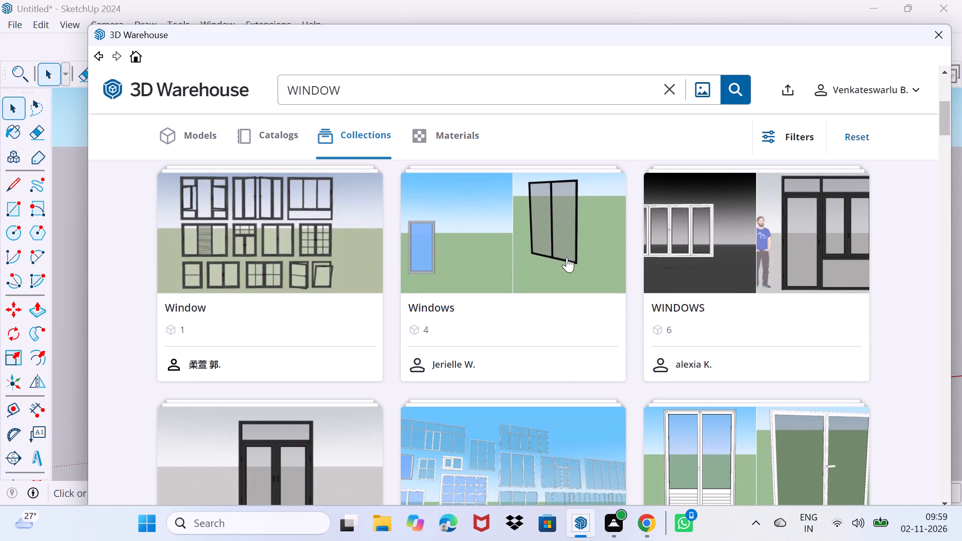
{"action": "left_click", "coordinate": [567, 257]}
{"action": "scroll", "coordinate": [578, 257], "scroll_direction": "down", "scroll_amount": 3}
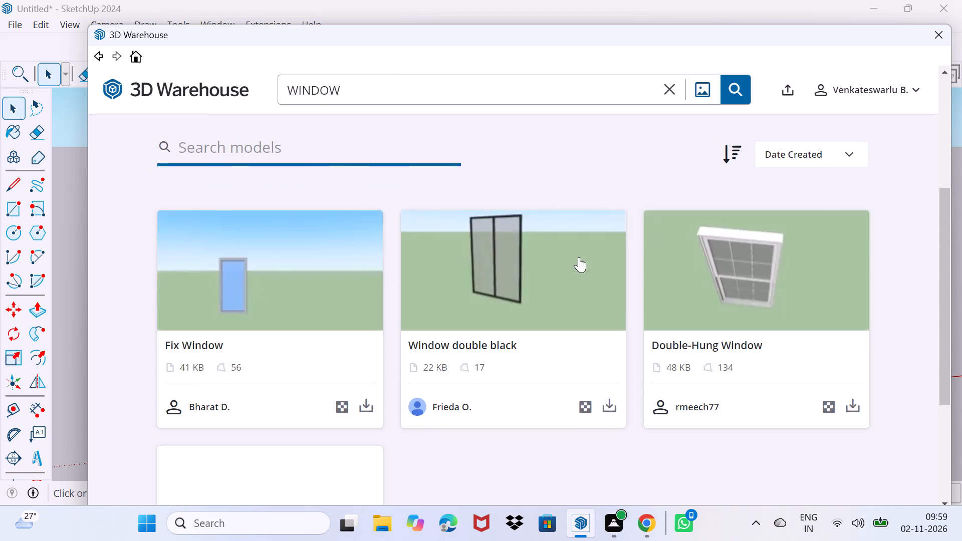
{"action": "scroll", "coordinate": [579, 257], "scroll_direction": "down", "scroll_amount": 3}
{"action": "left_click", "coordinate": [601, 218]}
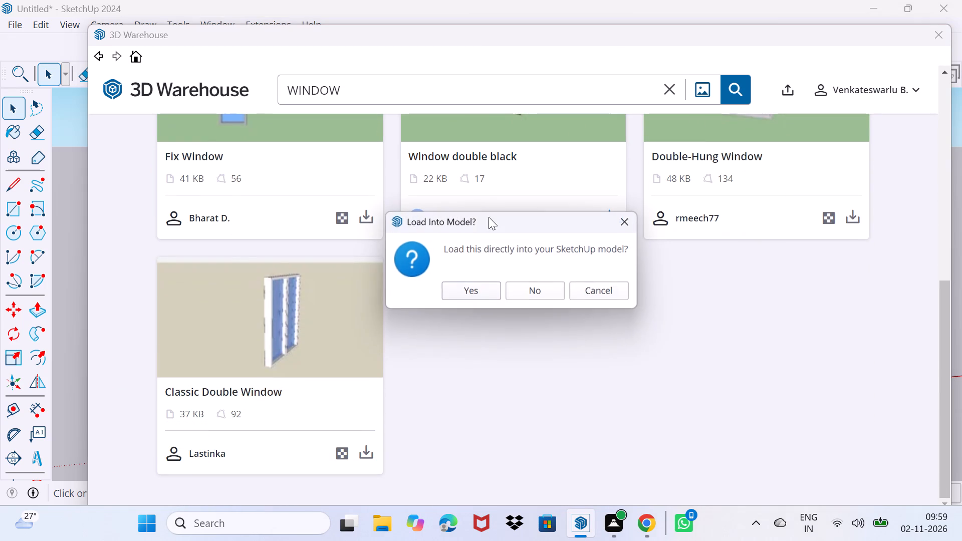
{"action": "left_click", "coordinate": [463, 289]}
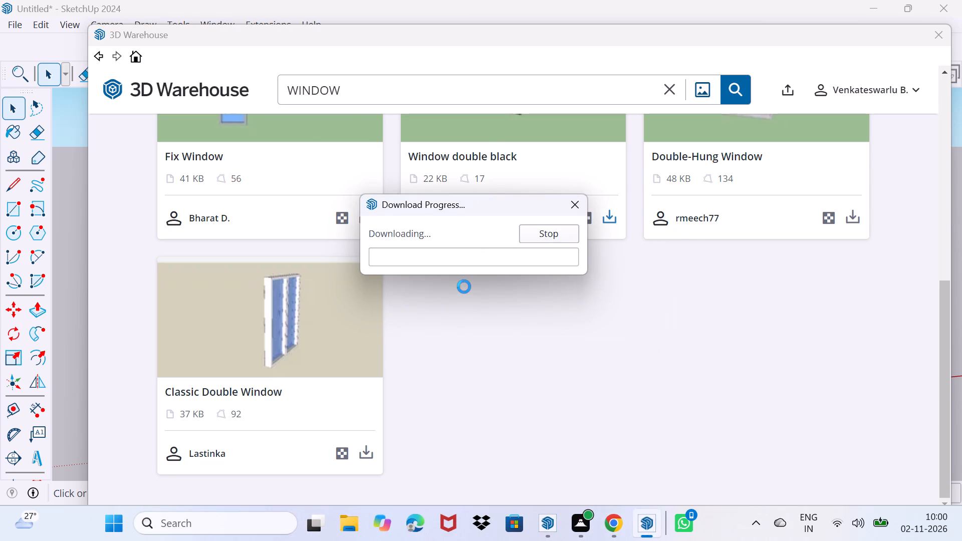
Place the window at the lower-left corner of the top storey's left facade opening.
{"action": "scroll", "coordinate": [336, 232], "scroll_direction": "up", "scroll_amount": 6}
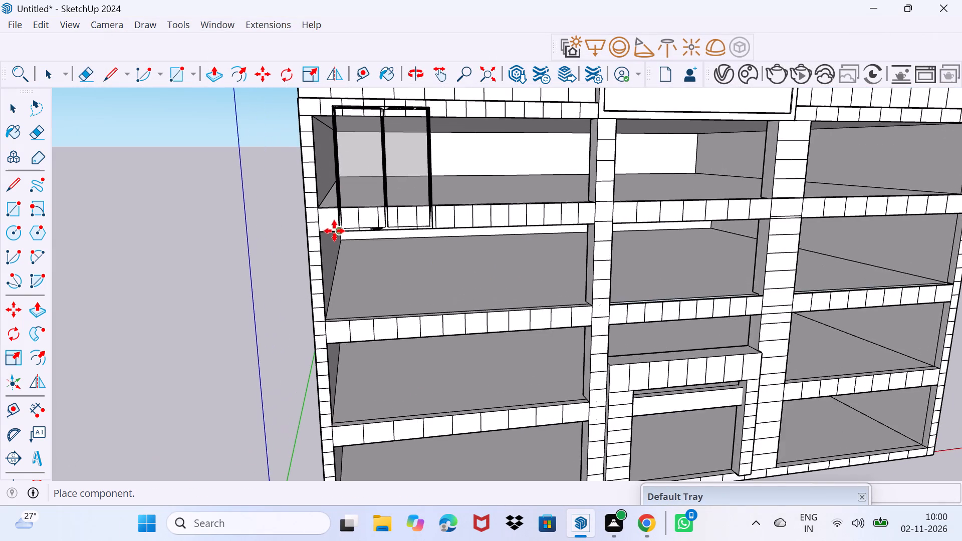
{"action": "scroll", "coordinate": [334, 231], "scroll_direction": "up", "scroll_amount": 3}
{"action": "middle_click_drag", "start_coordinate": [334, 215], "coordinate": [321, 243]}
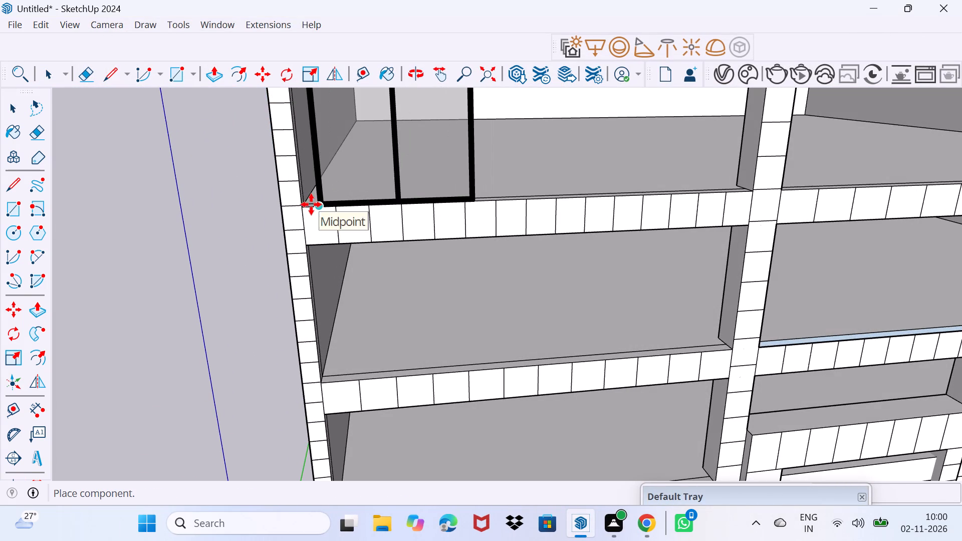
{"action": "left_click", "coordinate": [308, 204]}
Scale the window down uniformly from its upper-left corner to fit the height of the top-storey opening.
{"action": "scroll", "coordinate": [305, 197], "scroll_direction": "down", "scroll_amount": 3}
{"action": "middle_click_drag", "start_coordinate": [311, 193], "coordinate": [342, 292], "text": "shift"}
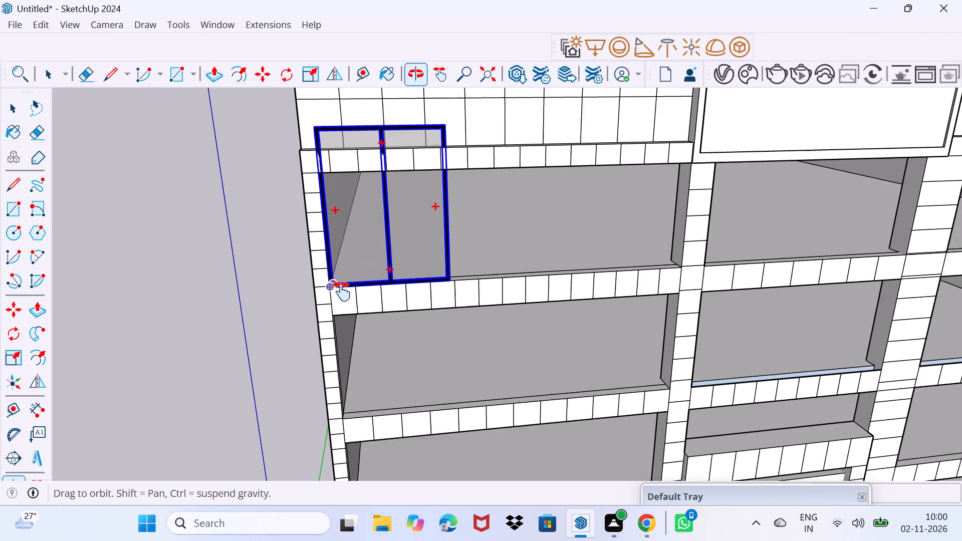
{"action": "middle_click_drag", "start_coordinate": [342, 292], "coordinate": [342, 292], "text": "shift"}
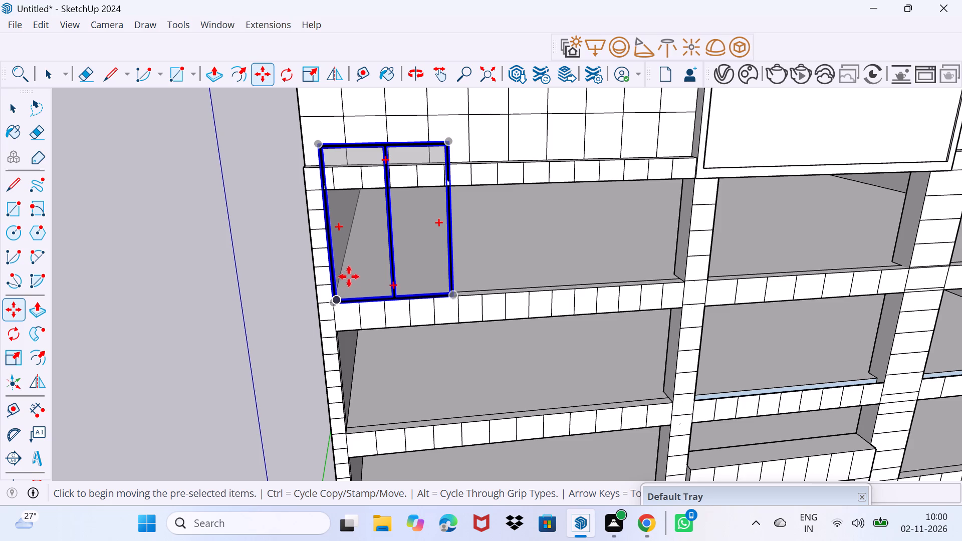
{"action": "key", "text": "s"}
{"action": "scroll", "coordinate": [376, 152], "scroll_direction": "up", "scroll_amount": 3}
{"action": "middle_click_drag", "start_coordinate": [390, 161], "coordinate": [277, 75]}
{"action": "left_click_drag", "start_coordinate": [328, 143], "coordinate": [335, 161]}
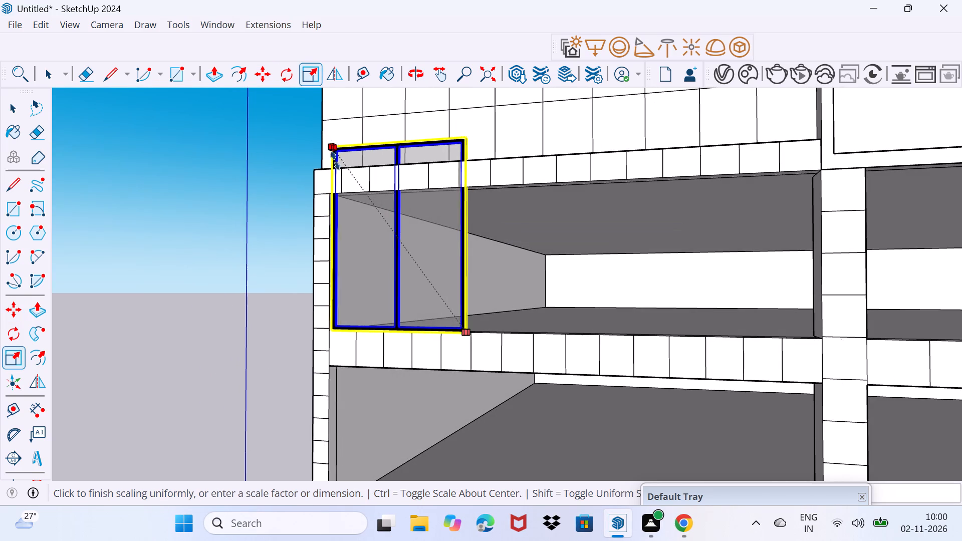
{"action": "left_click_drag", "start_coordinate": [335, 161], "coordinate": [352, 203]}
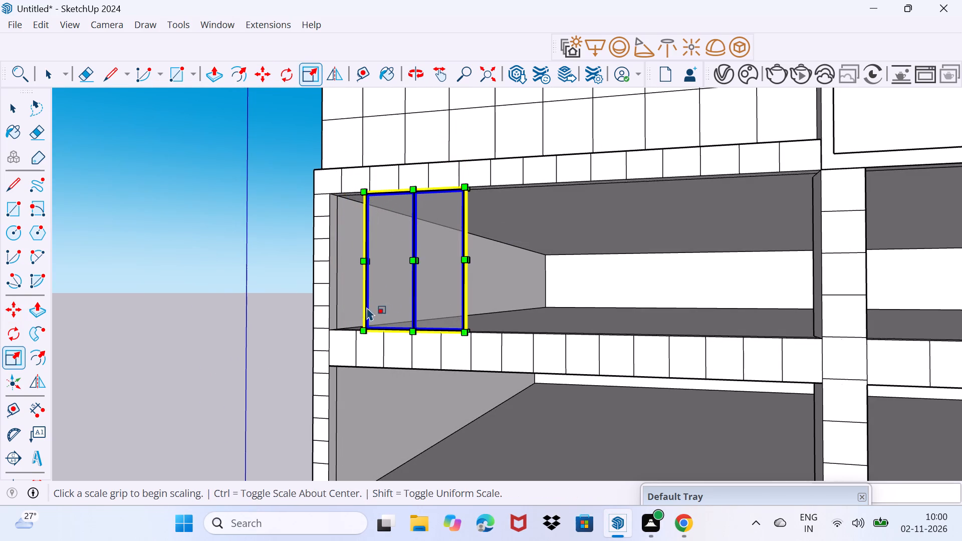
Move the scaled window by its lower-left corner to the lower-left corner of the opening.
{"action": "scroll", "coordinate": [366, 307], "scroll_direction": "up", "scroll_amount": 3}
{"action": "middle_click_drag", "start_coordinate": [361, 326], "coordinate": [426, 336]}
{"action": "key", "text": "m"}
{"action": "scroll", "coordinate": [363, 342], "scroll_direction": "up", "scroll_amount": 2}
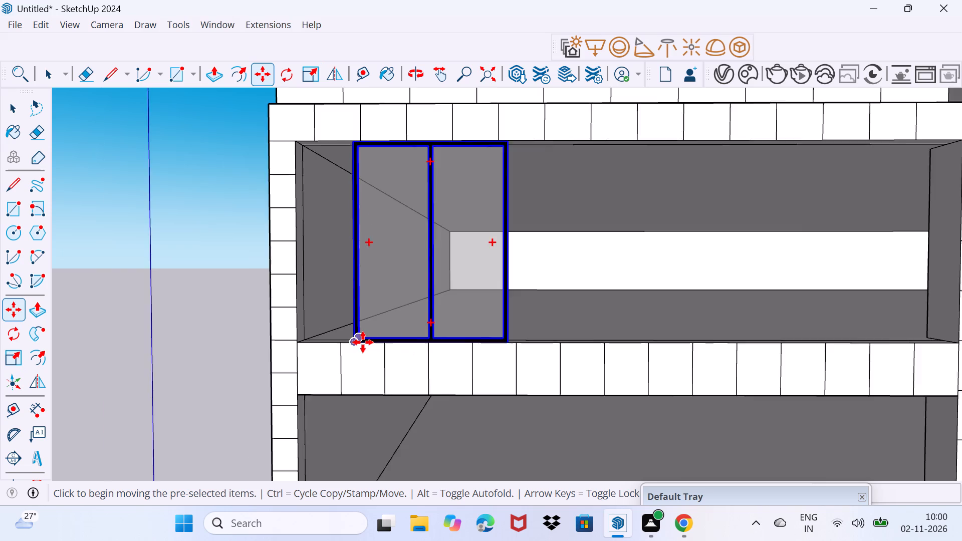
{"action": "left_click", "coordinate": [350, 340]}
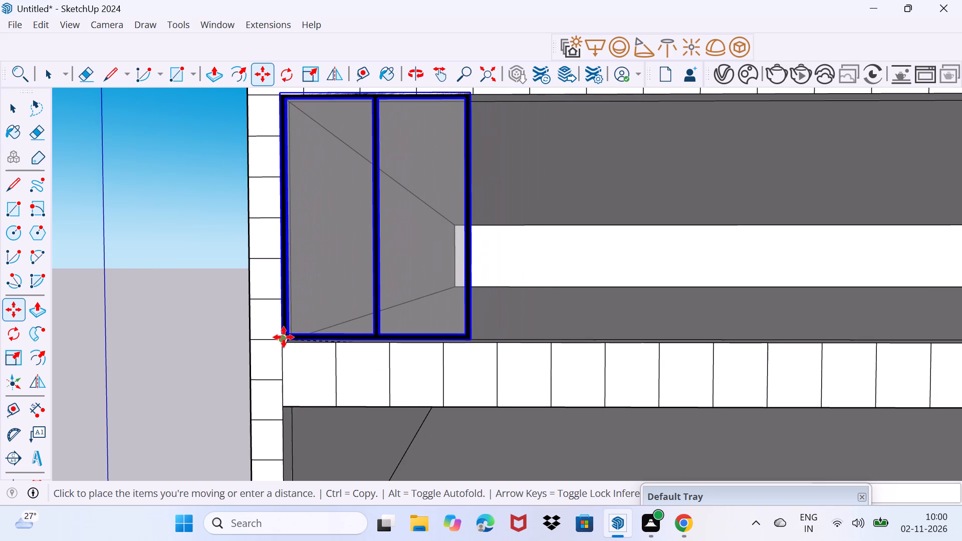
{"action": "left_click", "coordinate": [284, 340]}
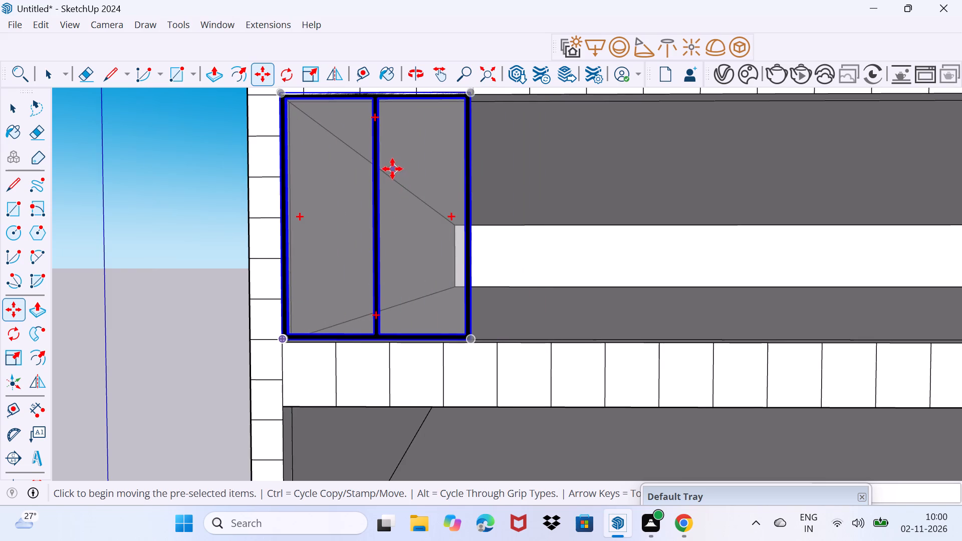
Scale the window's height from its top edge to align with the top of the opening.
{"action": "key", "text": "s"}
{"action": "left_click_drag", "start_coordinate": [375, 91], "coordinate": [374, 94]}
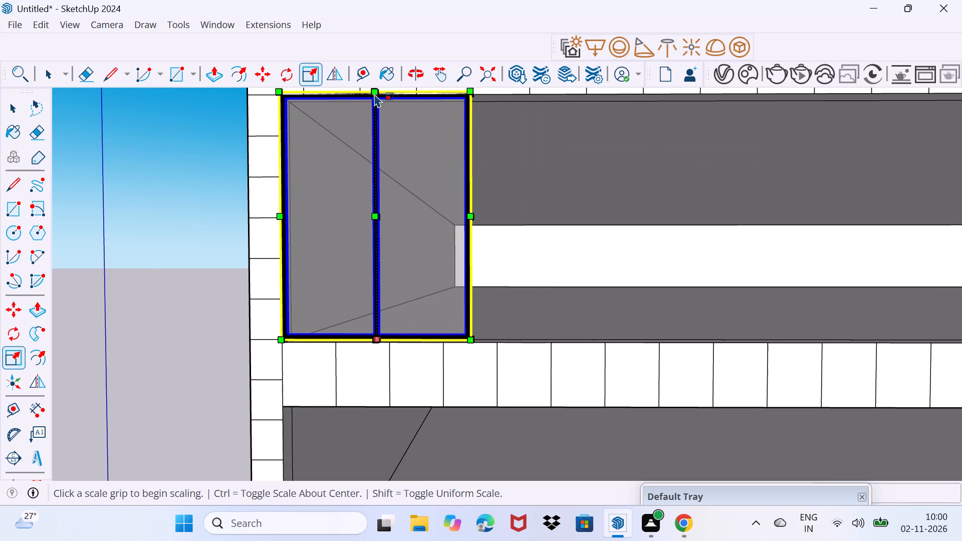
{"action": "left_click_drag", "start_coordinate": [374, 94], "coordinate": [374, 96]}
{"action": "key", "text": "space"}
Move the window by its bottom corner to the outer corner of the opening, flush with the facade face.
{"action": "middle_click_drag", "start_coordinate": [468, 282], "coordinate": [345, 283]}
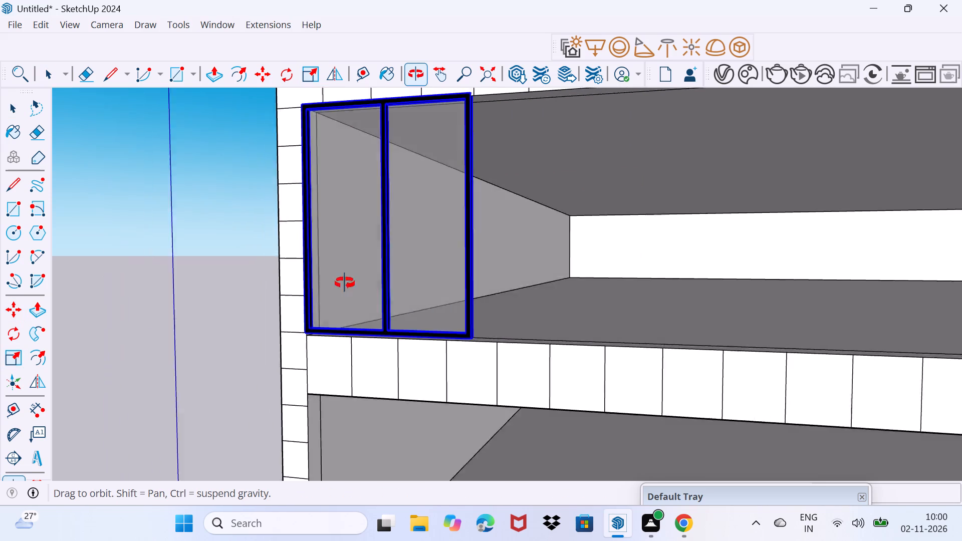
{"action": "middle_click_drag", "start_coordinate": [345, 283], "coordinate": [230, 345]}
{"action": "scroll", "coordinate": [502, 347], "scroll_direction": "up", "scroll_amount": 4}
{"action": "middle_click_drag", "start_coordinate": [481, 337], "coordinate": [444, 343]}
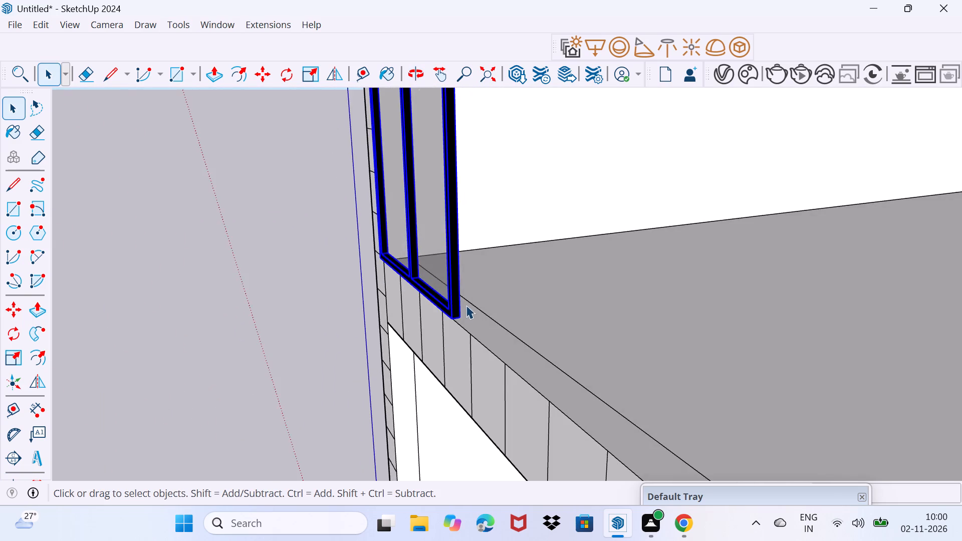
{"action": "scroll", "coordinate": [466, 305], "scroll_direction": "up", "scroll_amount": 3}
{"action": "key", "text": "m"}
{"action": "middle_click_drag", "start_coordinate": [363, 303], "coordinate": [606, 264]}
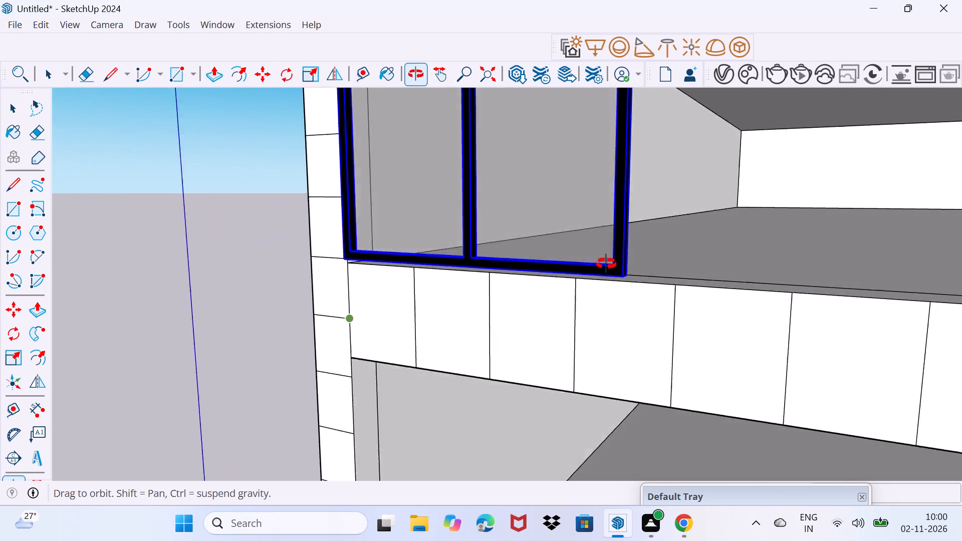
{"action": "middle_click_drag", "start_coordinate": [606, 264], "coordinate": [801, 319]}
{"action": "scroll", "coordinate": [484, 323], "scroll_direction": "up", "scroll_amount": 9}
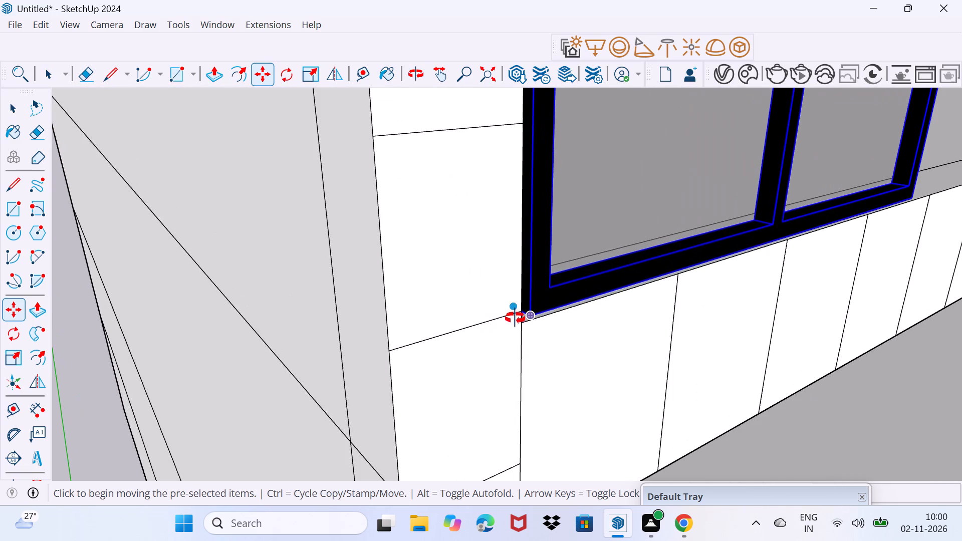
{"action": "middle_click_drag", "start_coordinate": [515, 318], "coordinate": [536, 269]}
{"action": "left_click", "coordinate": [543, 282]}
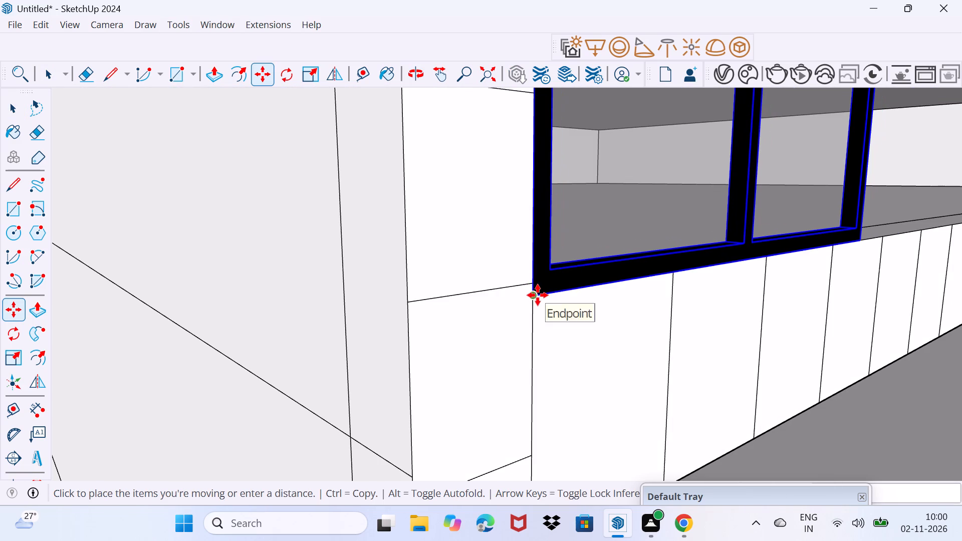
{"action": "left_click", "coordinate": [538, 295]}
Copy the window three times along the first top-storey opening, setting each copy against the previous one.
{"action": "scroll", "coordinate": [589, 269], "scroll_direction": "down", "scroll_amount": 8}
{"action": "middle_click_drag", "start_coordinate": [676, 274], "coordinate": [616, 279]}
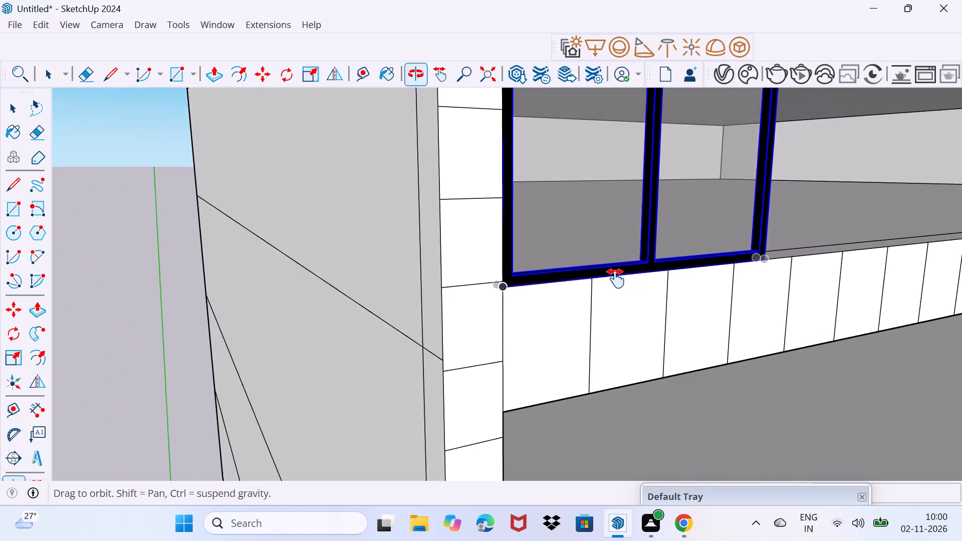
{"action": "middle_click_drag", "start_coordinate": [616, 279], "coordinate": [356, 368]}
{"action": "scroll", "coordinate": [356, 368], "scroll_direction": "down", "scroll_amount": 9, "text": "shift"}
{"action": "middle_click_drag", "start_coordinate": [403, 324], "coordinate": [374, 340]}
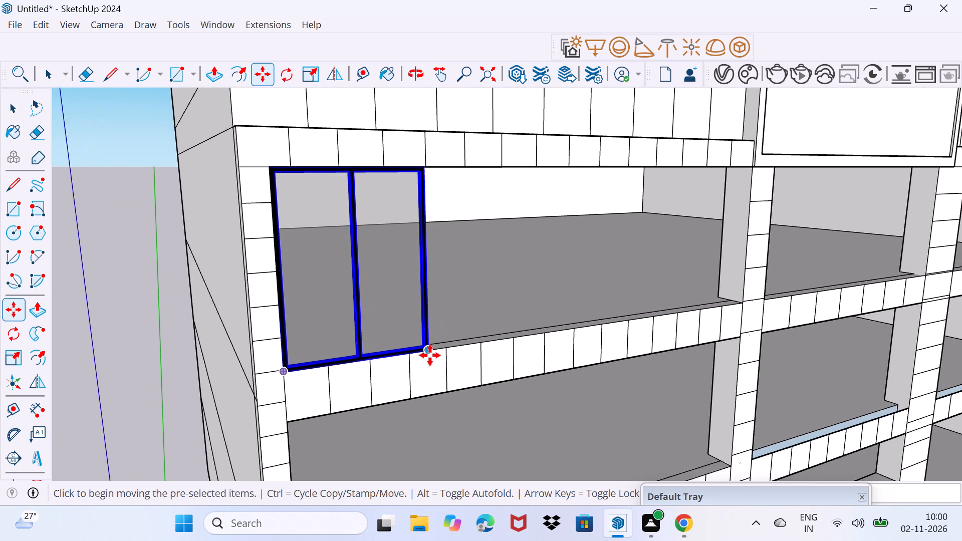
{"action": "scroll", "coordinate": [430, 355], "scroll_direction": "up", "scroll_amount": 3}
{"action": "left_click", "coordinate": [430, 352]}
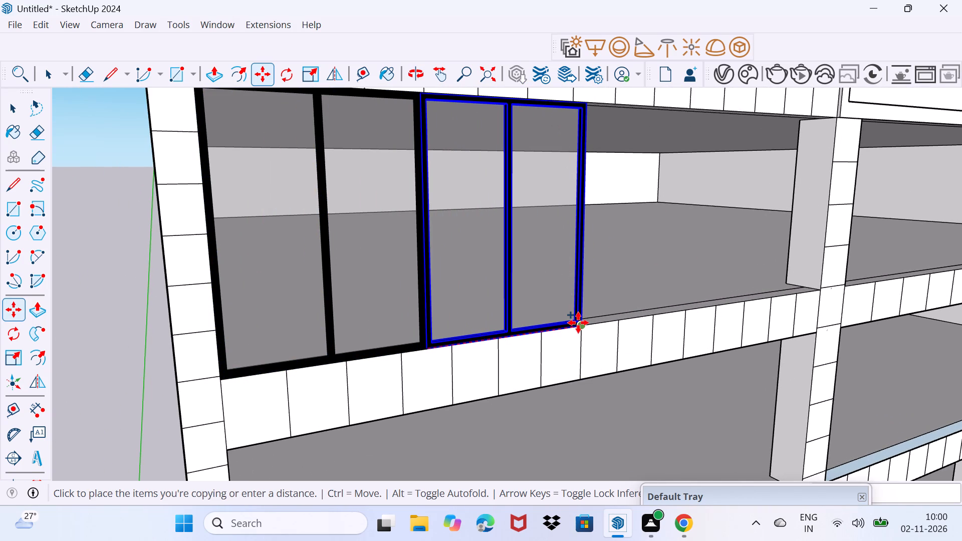
{"action": "left_click", "coordinate": [578, 323]}
{"action": "left_click", "coordinate": [584, 323]}
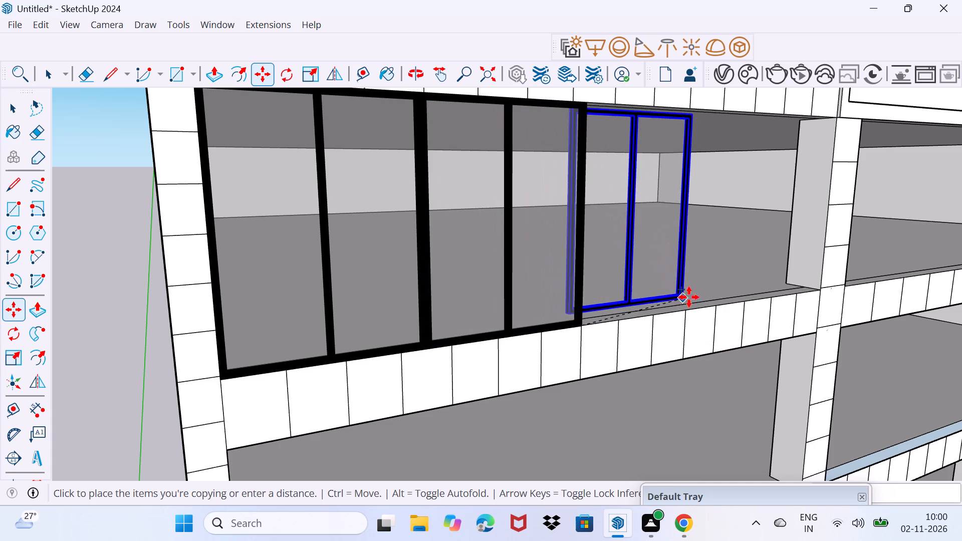
{"action": "left_click", "coordinate": [702, 308]}
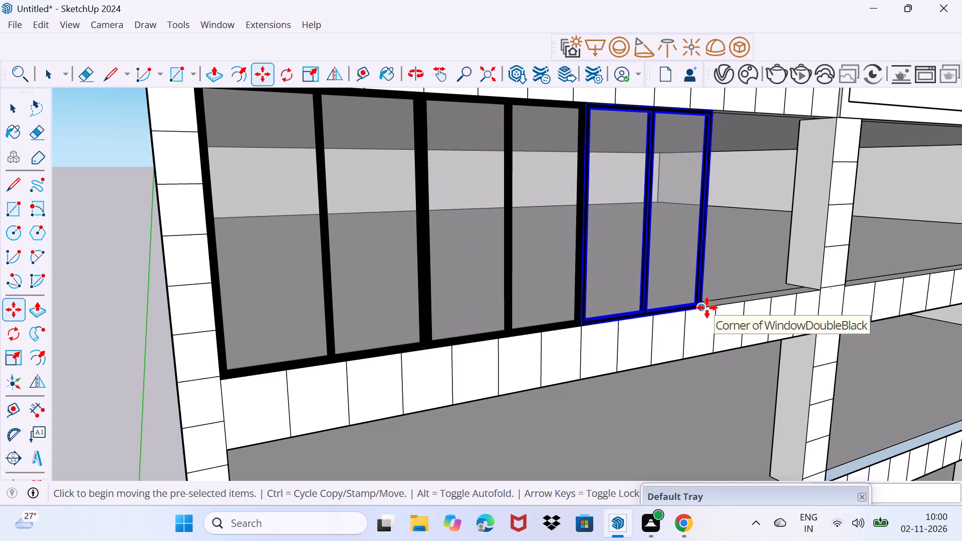
{"action": "left_click", "coordinate": [707, 308]}
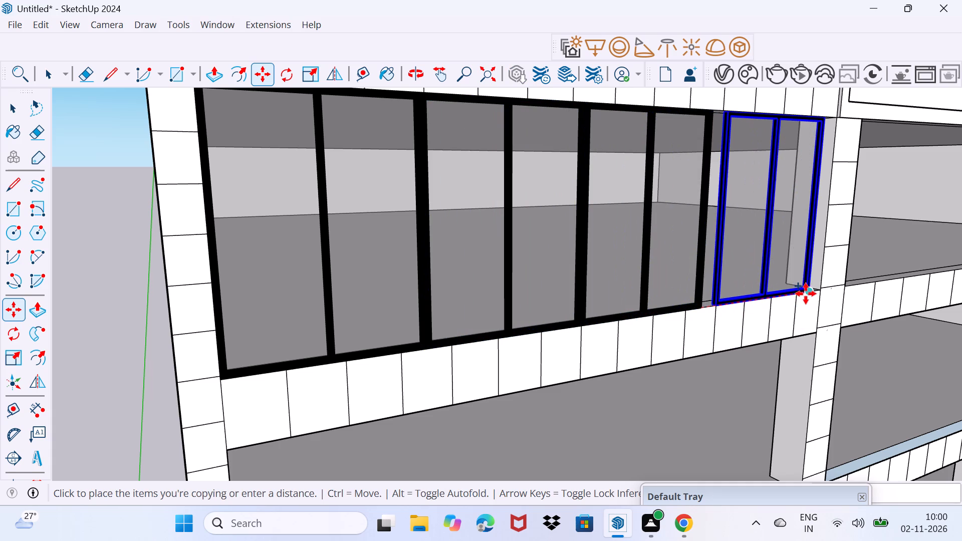
{"action": "left_click", "coordinate": [804, 293]}
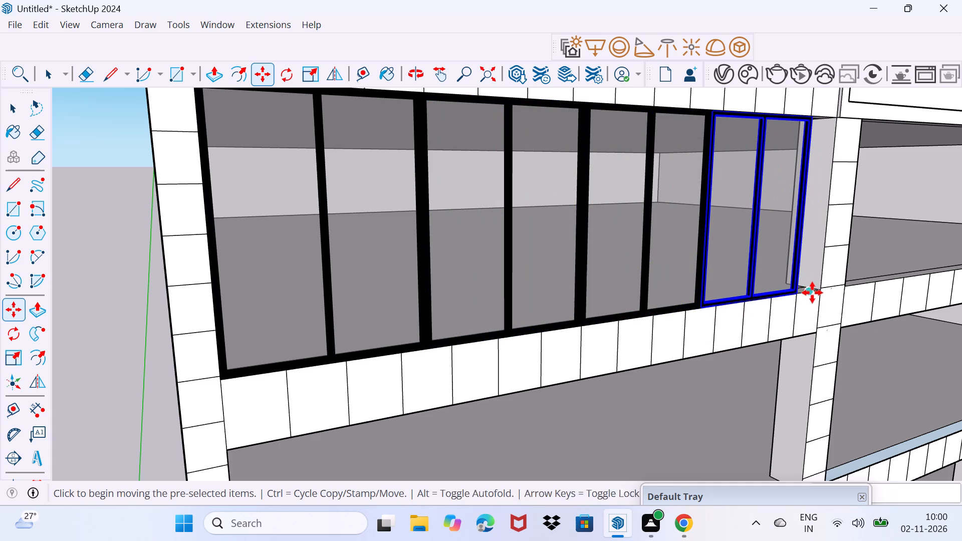
Copy the last window into the top storey's middle opening and align it with that opening's lower-left corner.
{"action": "left_click", "coordinate": [802, 293]}
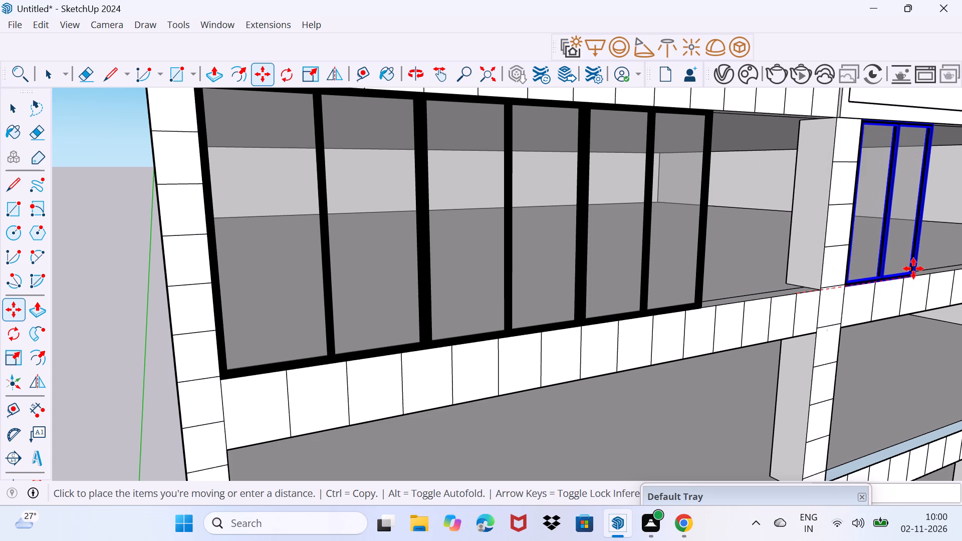
{"action": "middle_click_drag", "start_coordinate": [905, 271], "coordinate": [543, 356], "text": "shift"}
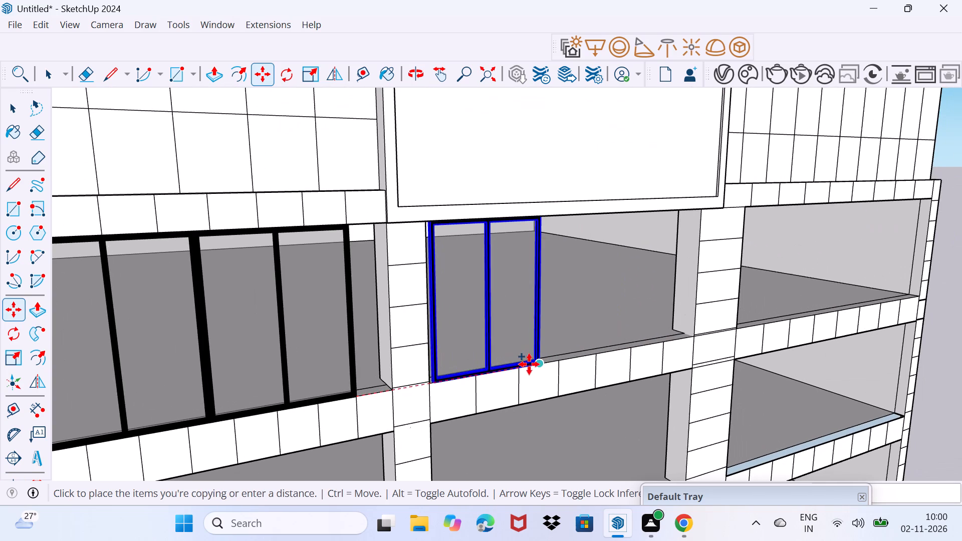
{"action": "scroll", "coordinate": [538, 359], "scroll_direction": "up", "scroll_amount": 4}
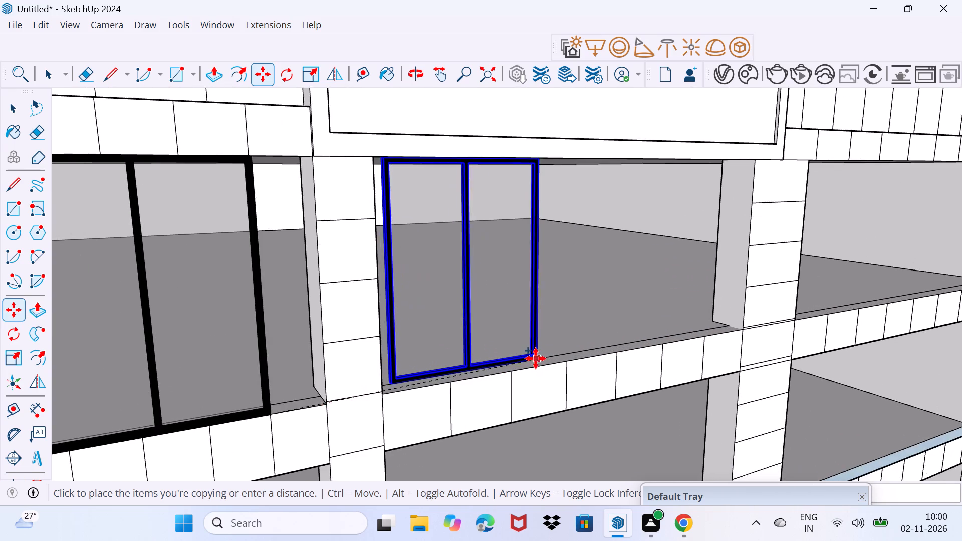
{"action": "scroll", "coordinate": [536, 358], "scroll_direction": "up", "scroll_amount": 3}
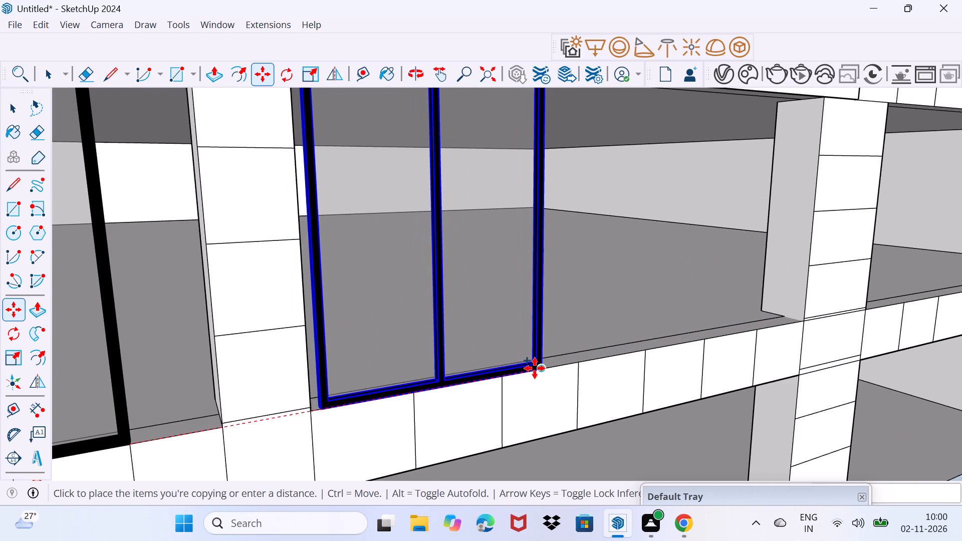
{"action": "left_click", "coordinate": [537, 366]}
{"action": "scroll", "coordinate": [505, 376], "scroll_direction": "up", "scroll_amount": 5}
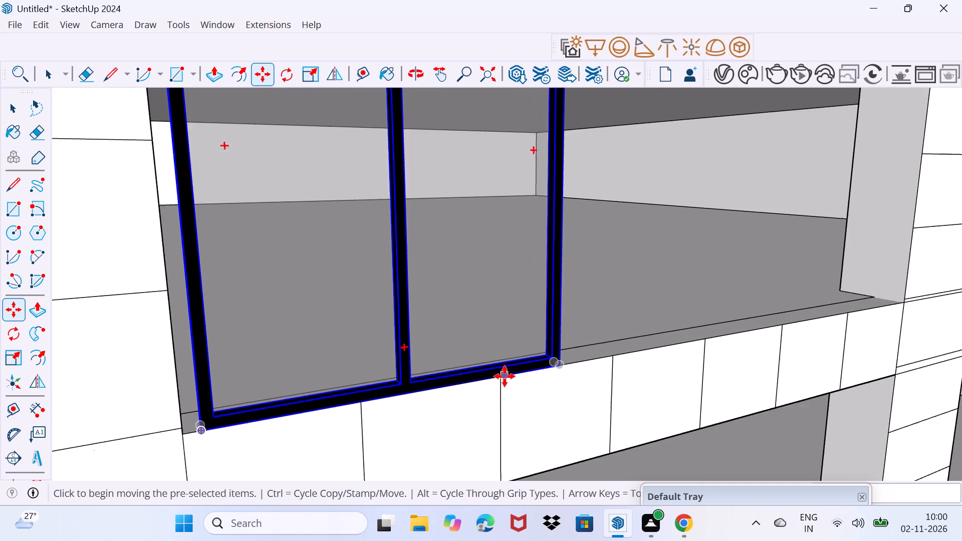
{"action": "middle_click_drag", "start_coordinate": [379, 395], "coordinate": [460, 332]}
{"action": "left_click", "coordinate": [214, 355]}
{"action": "left_click", "coordinate": [192, 353]}
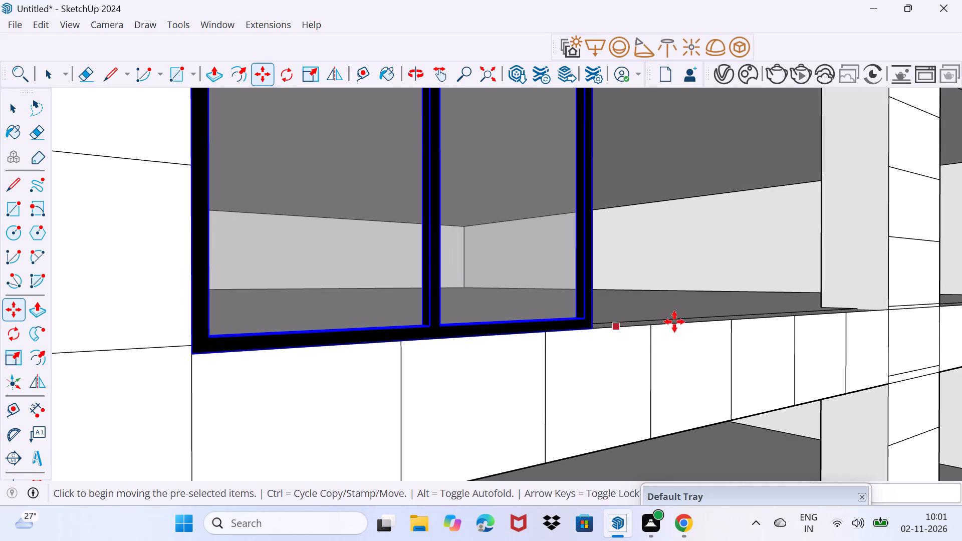
Copy the window twice along the middle opening, side by side up to the next pillar.
{"action": "middle_click_drag", "start_coordinate": [672, 327], "coordinate": [561, 368]}
{"action": "left_click", "coordinate": [467, 370]}
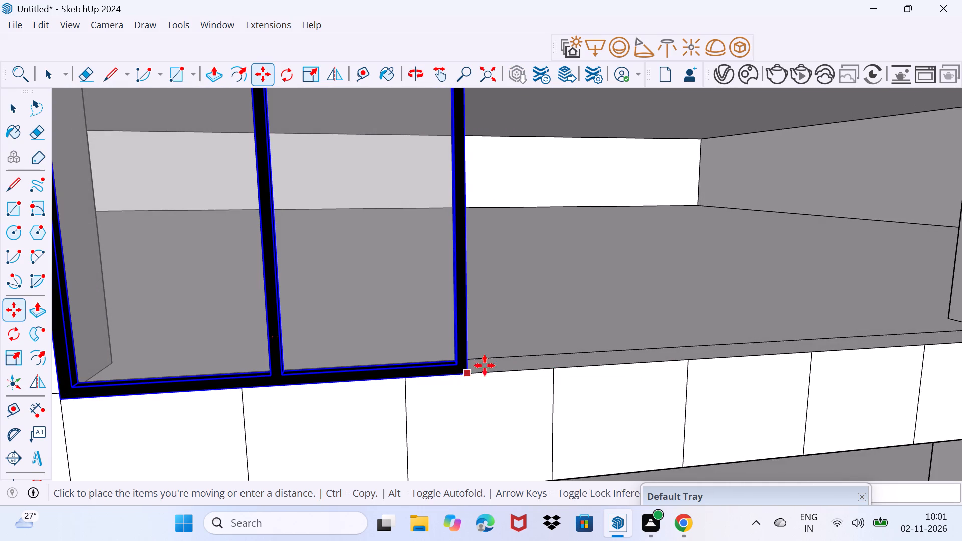
{"action": "scroll", "coordinate": [564, 362], "scroll_direction": "down", "scroll_amount": 8}
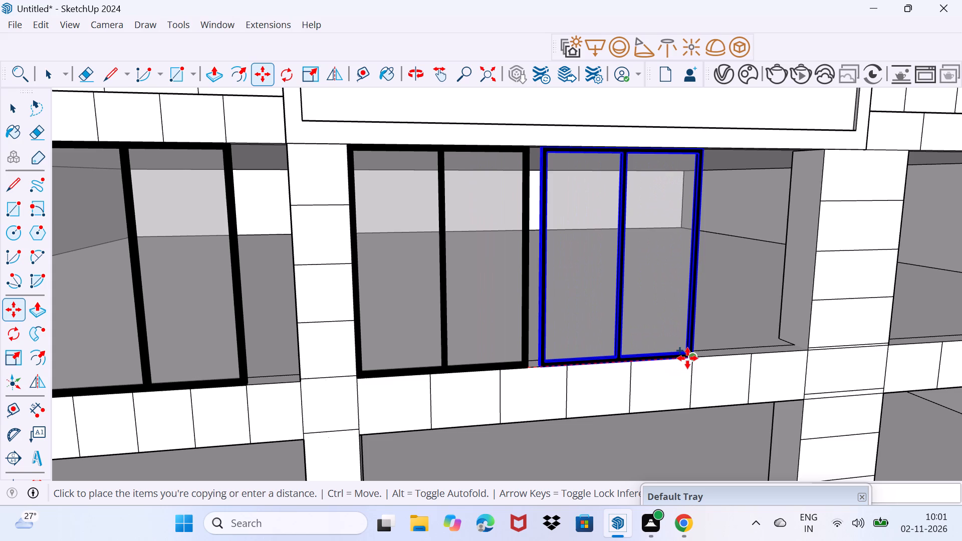
{"action": "left_click", "coordinate": [680, 358]}
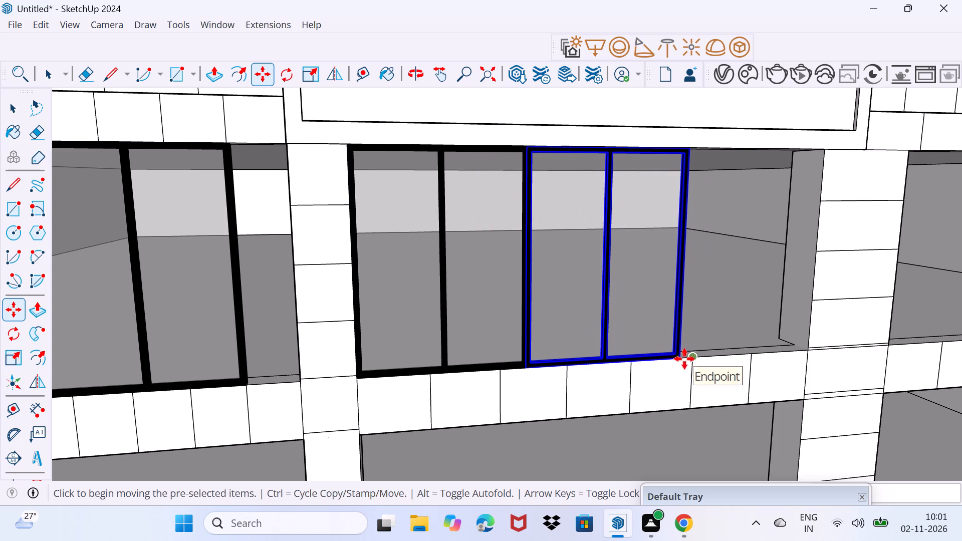
{"action": "left_click", "coordinate": [677, 358]}
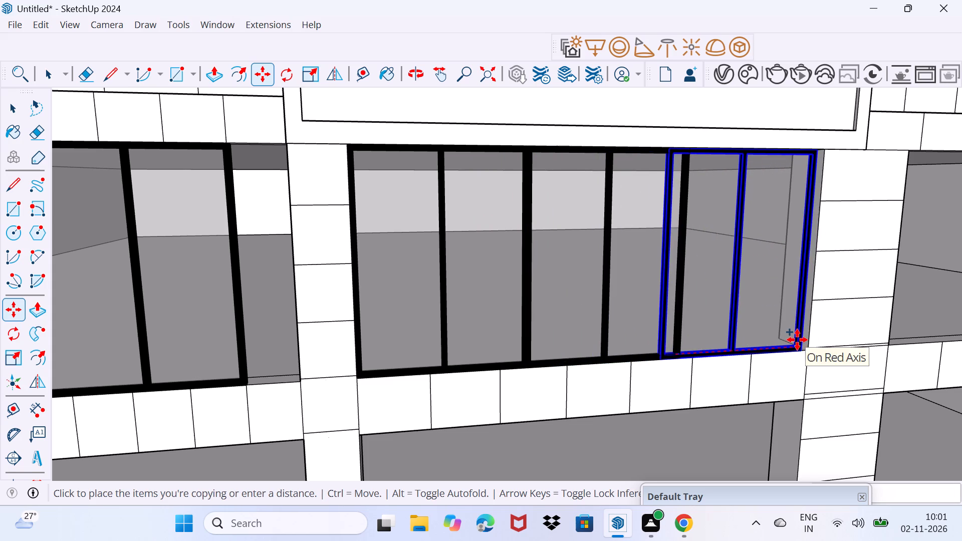
{"action": "left_click", "coordinate": [800, 340]}
Copy the last window past the pillar into the third top-storey opening and align it with that opening's lower-left corner.
{"action": "left_click", "coordinate": [807, 348]}
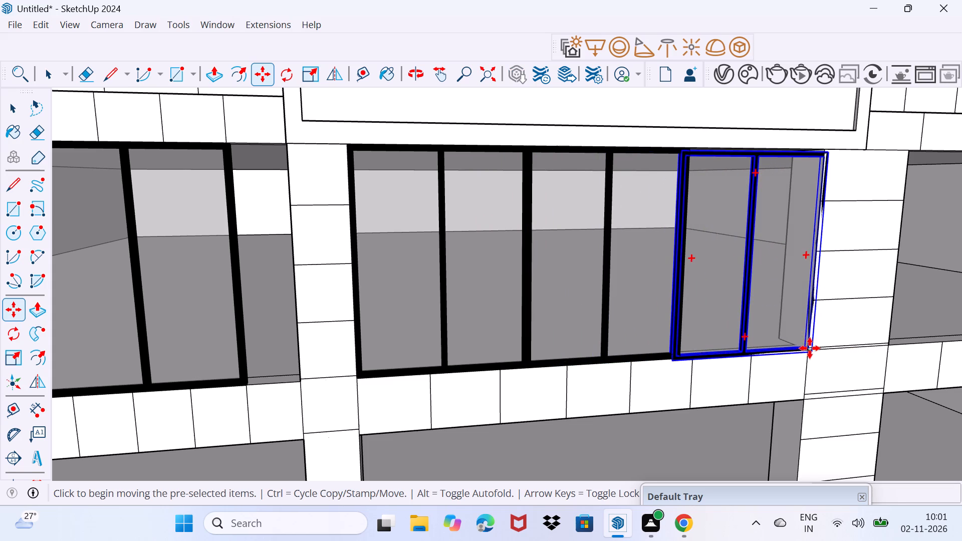
{"action": "scroll", "coordinate": [915, 345], "scroll_direction": "down", "scroll_amount": 3}
{"action": "middle_click_drag", "start_coordinate": [901, 346], "coordinate": [504, 359]}
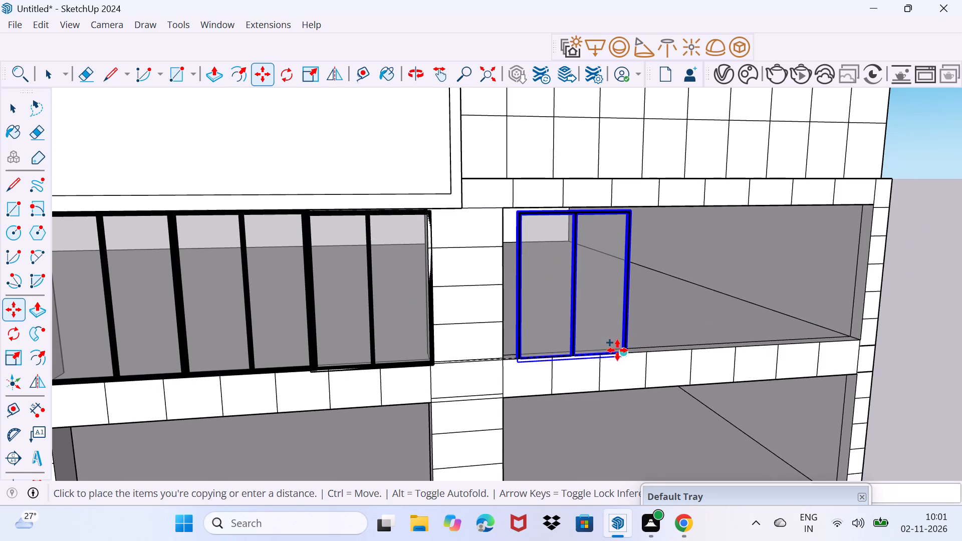
{"action": "scroll", "coordinate": [609, 350], "scroll_direction": "up", "scroll_amount": 9}
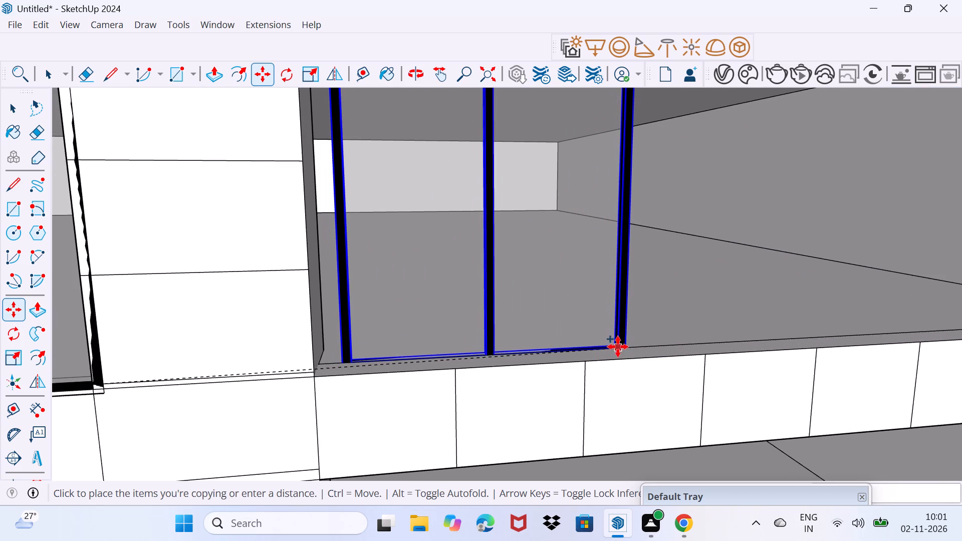
{"action": "left_click", "coordinate": [618, 350]}
{"action": "left_click", "coordinate": [626, 352]}
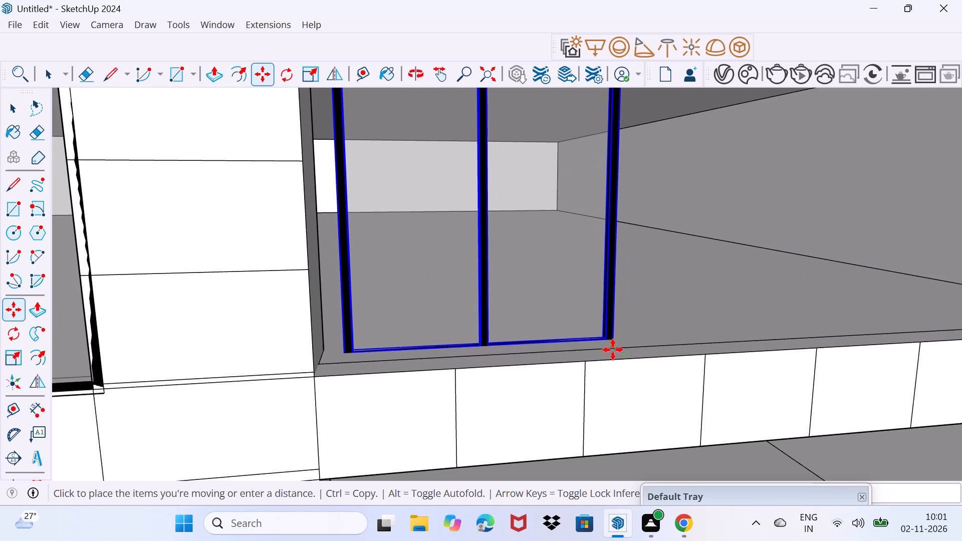
{"action": "left_click", "coordinate": [611, 357]}
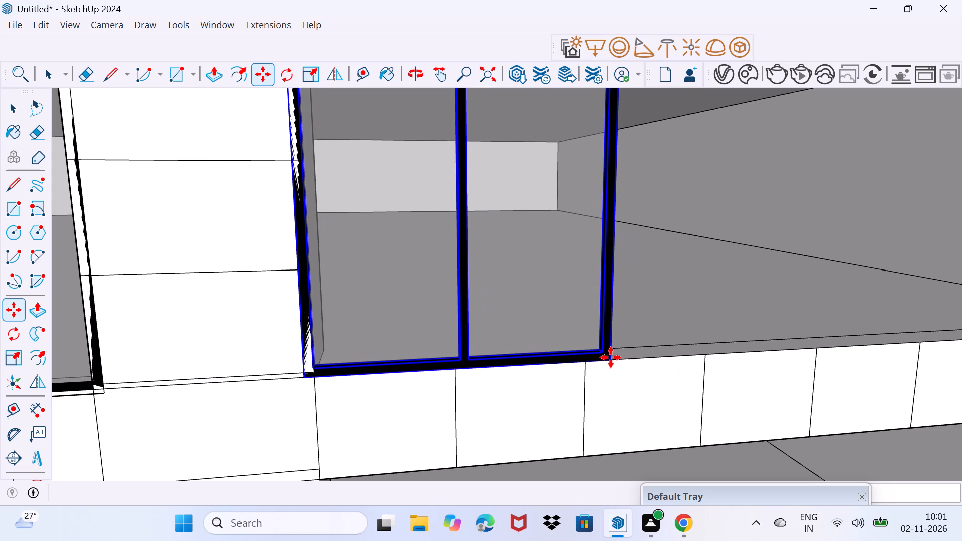
{"action": "left_click_drag", "start_coordinate": [300, 374], "coordinate": [304, 374]}
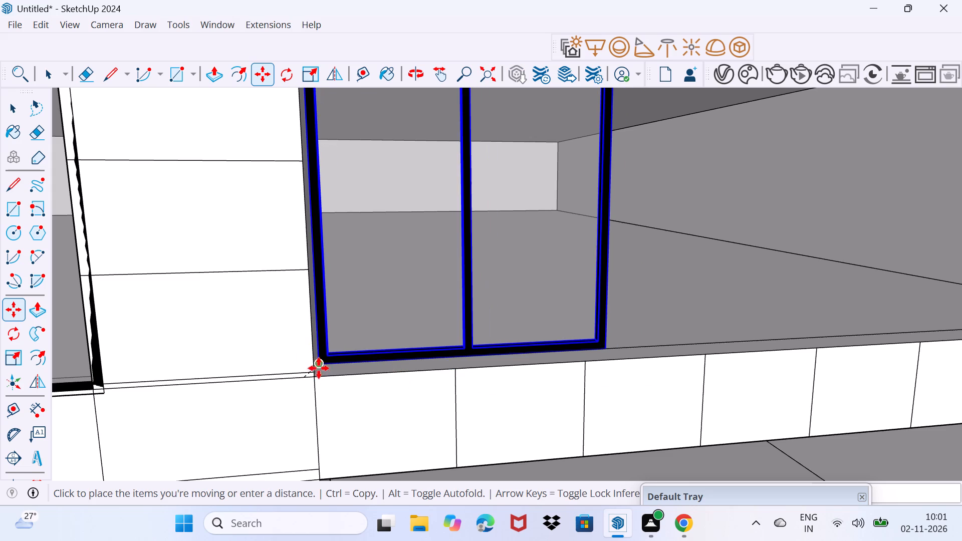
{"action": "left_click", "coordinate": [318, 375]}
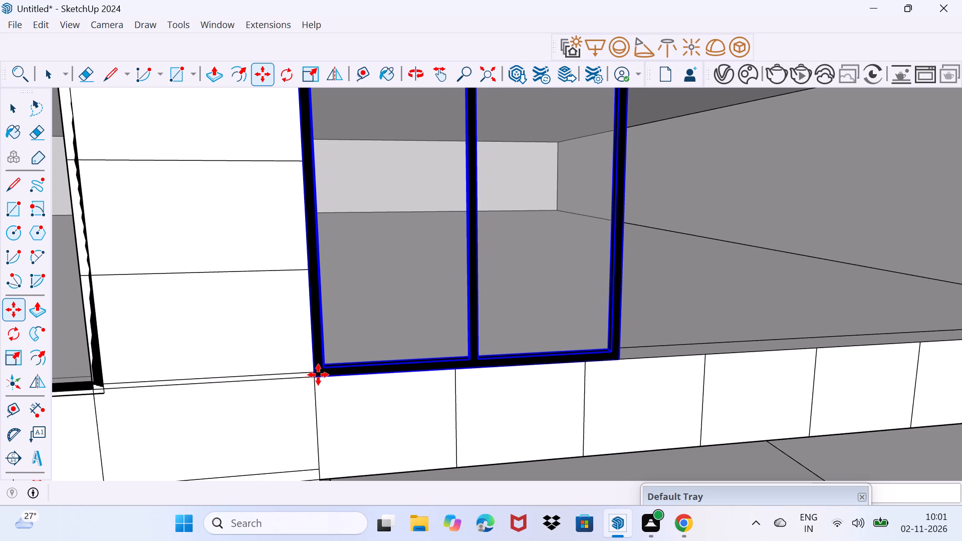
Copy the window three times across the third opening, ending the last copy at the opening's lower-right corner.
{"action": "left_click", "coordinate": [621, 363]}
{"action": "scroll", "coordinate": [693, 354], "scroll_direction": "down", "scroll_amount": 2}
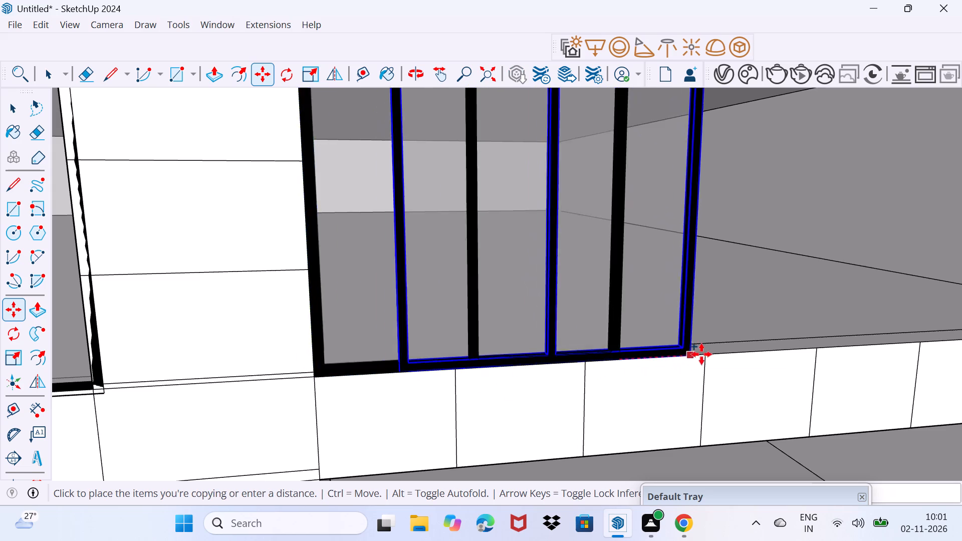
{"action": "scroll", "coordinate": [701, 354], "scroll_direction": "down", "scroll_amount": 6}
{"action": "middle_click_drag", "start_coordinate": [740, 355], "coordinate": [500, 395]}
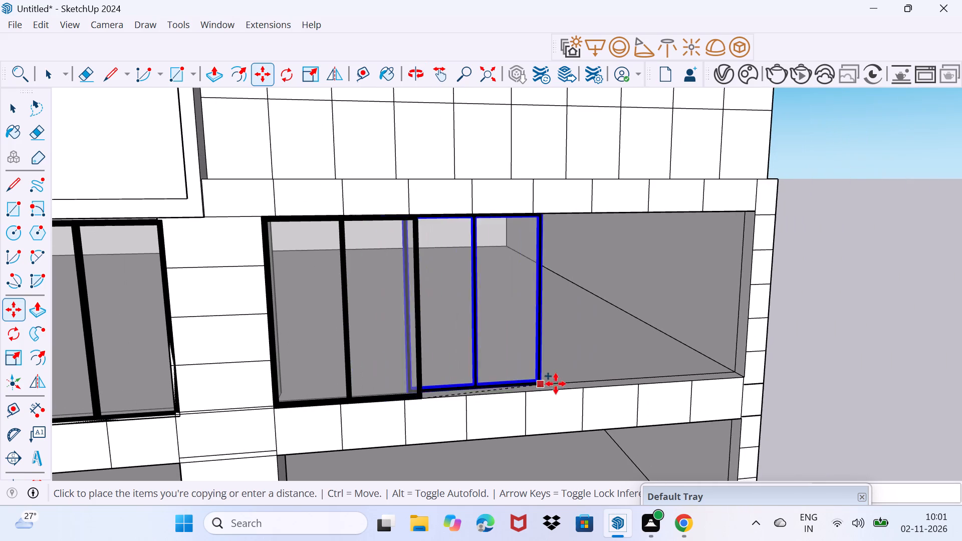
{"action": "left_click", "coordinate": [560, 387]}
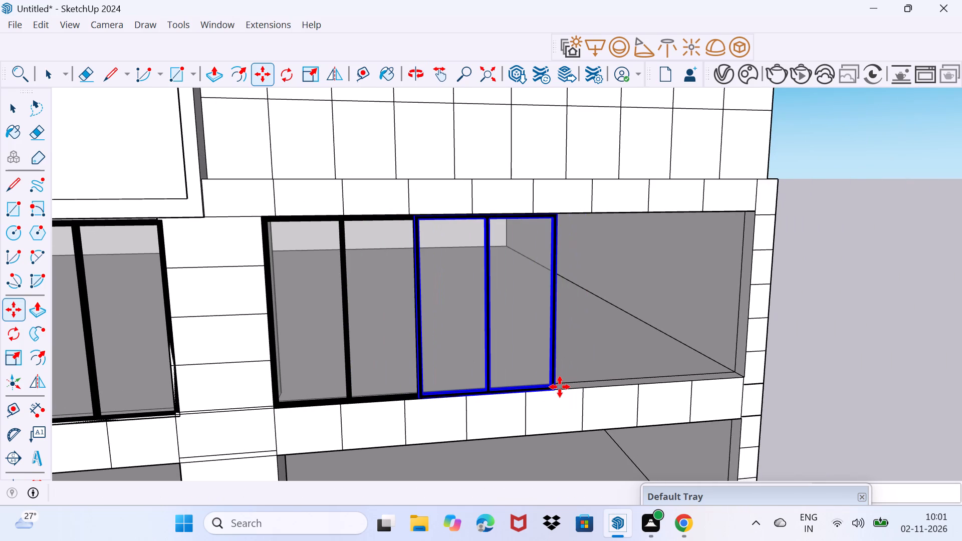
{"action": "left_click", "coordinate": [555, 386]}
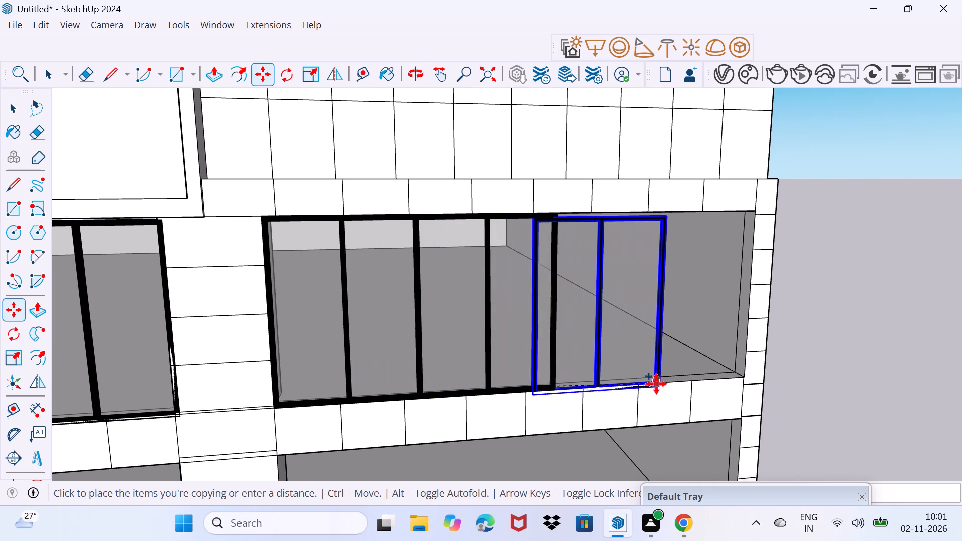
{"action": "scroll", "coordinate": [679, 380], "scroll_direction": "up", "scroll_amount": 3}
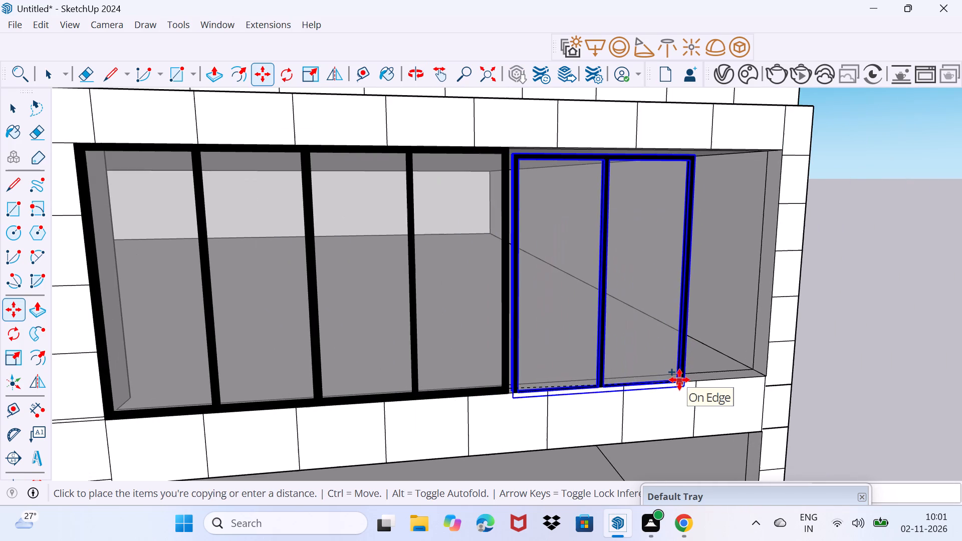
{"action": "scroll", "coordinate": [670, 379], "scroll_direction": "up", "scroll_amount": 4}
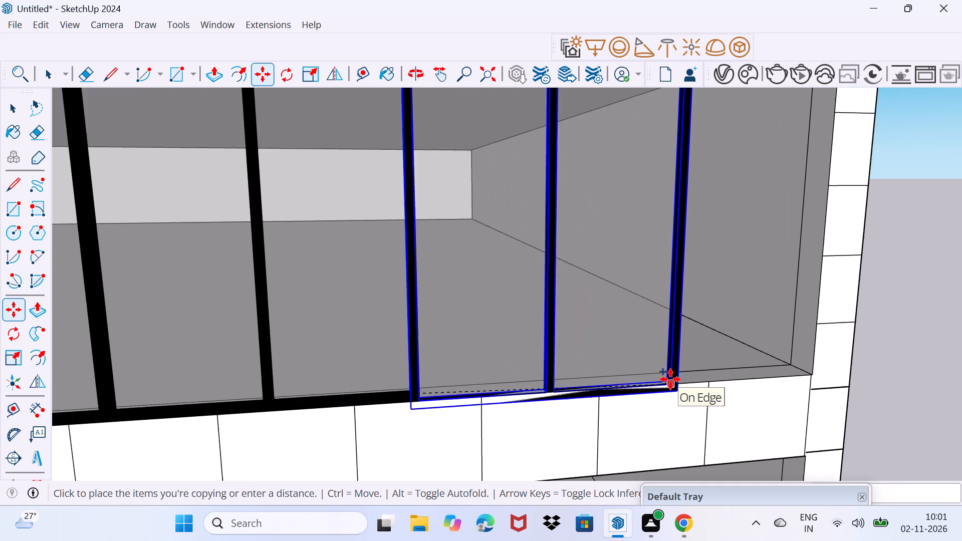
{"action": "scroll", "coordinate": [670, 379], "scroll_direction": "up", "scroll_amount": 4}
{"action": "left_click", "coordinate": [675, 376]}
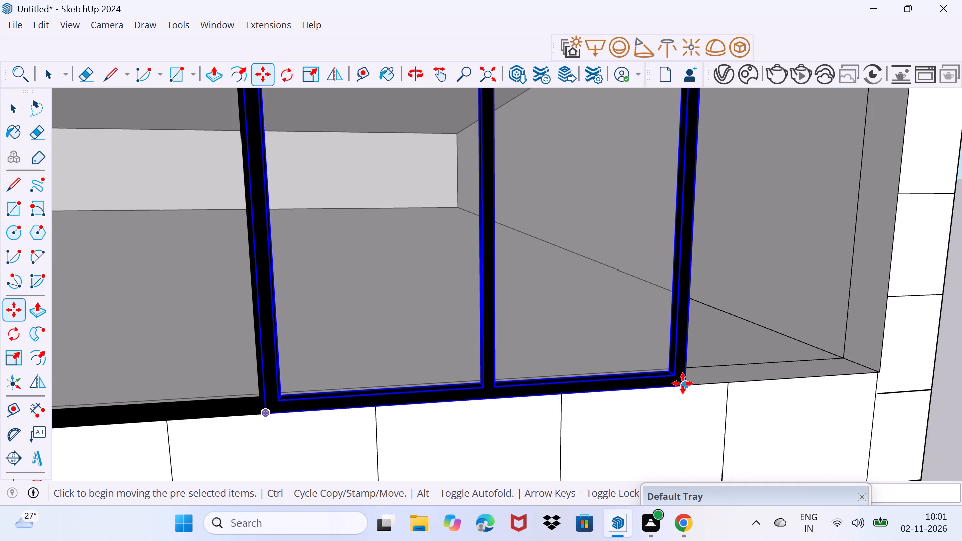
{"action": "left_click", "coordinate": [683, 383]}
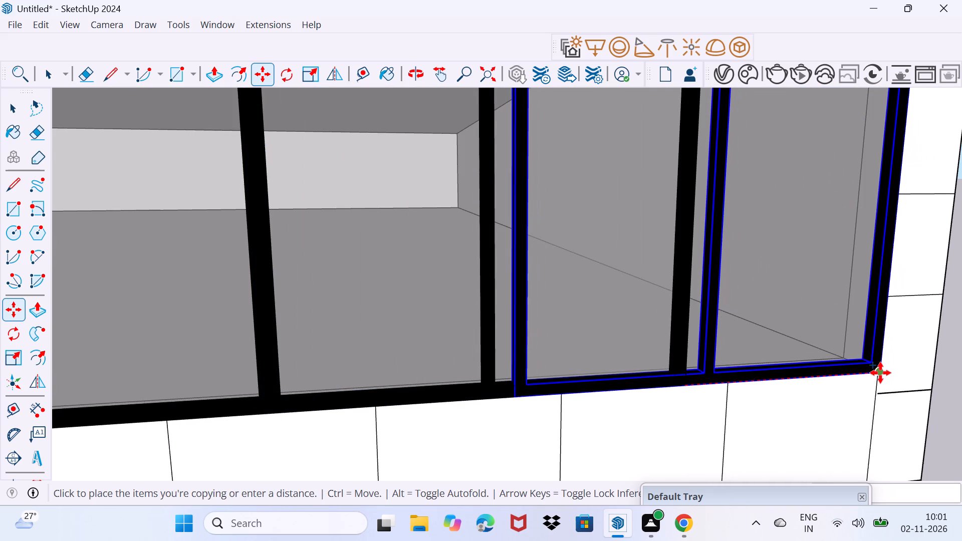
{"action": "left_click", "coordinate": [880, 373]}
Scale the last window's width from its left edge so it meets the neighbouring window's right edge.
{"action": "scroll", "coordinate": [834, 373], "scroll_direction": "down", "scroll_amount": 9}
{"action": "key", "text": "s"}
{"action": "scroll", "coordinate": [697, 313], "scroll_direction": "down", "scroll_amount": 4}
{"action": "scroll", "coordinate": [695, 278], "scroll_direction": "up", "scroll_amount": 7}
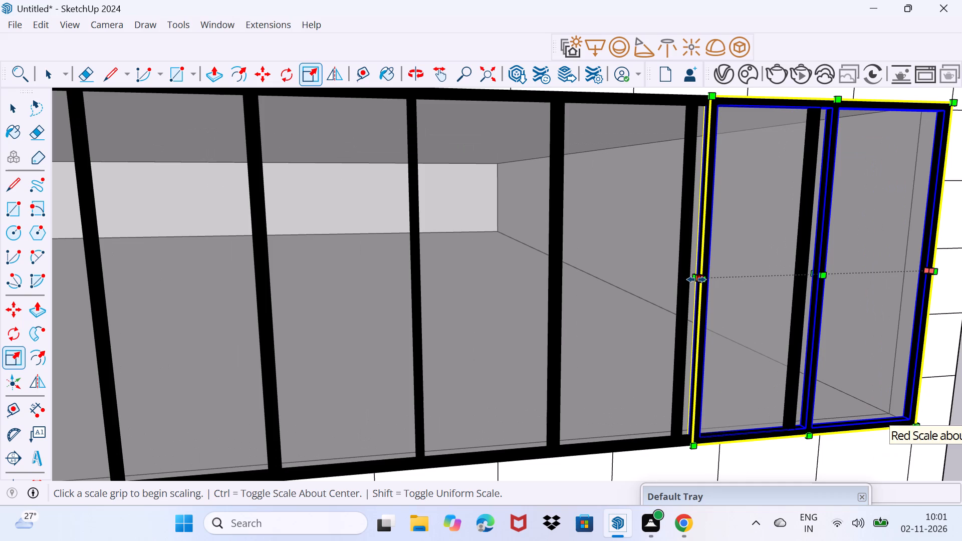
{"action": "left_click", "coordinate": [696, 280]}
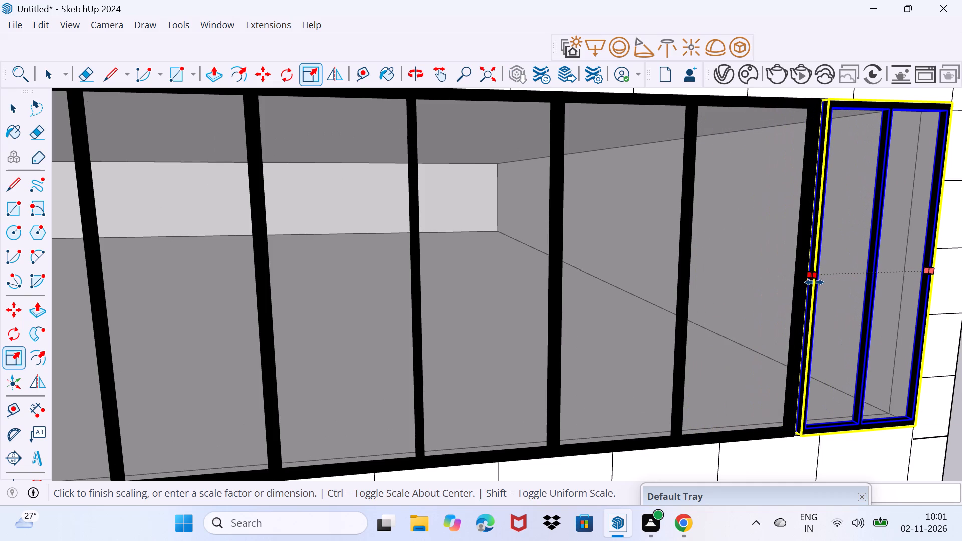
{"action": "left_click", "coordinate": [814, 282]}
{"action": "scroll", "coordinate": [791, 445], "scroll_direction": "up", "scroll_amount": 7}
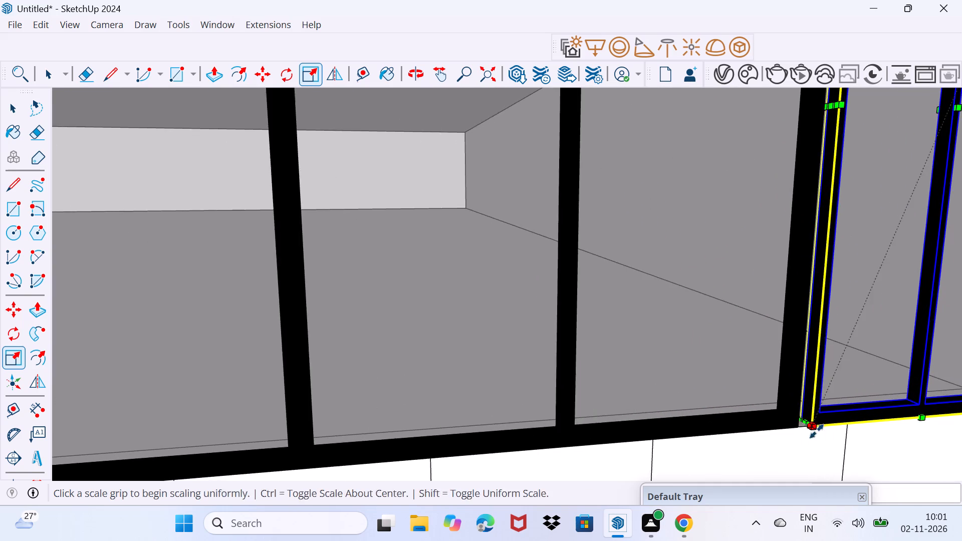
Move the last window of the third top-storey opening so its lower-left corner meets the neighbouring window's lower-right corner.
{"action": "middle_click_drag", "start_coordinate": [816, 430], "coordinate": [770, 405]}
{"action": "scroll", "coordinate": [812, 426], "scroll_direction": "up", "scroll_amount": 7}
{"action": "key", "text": "m"}
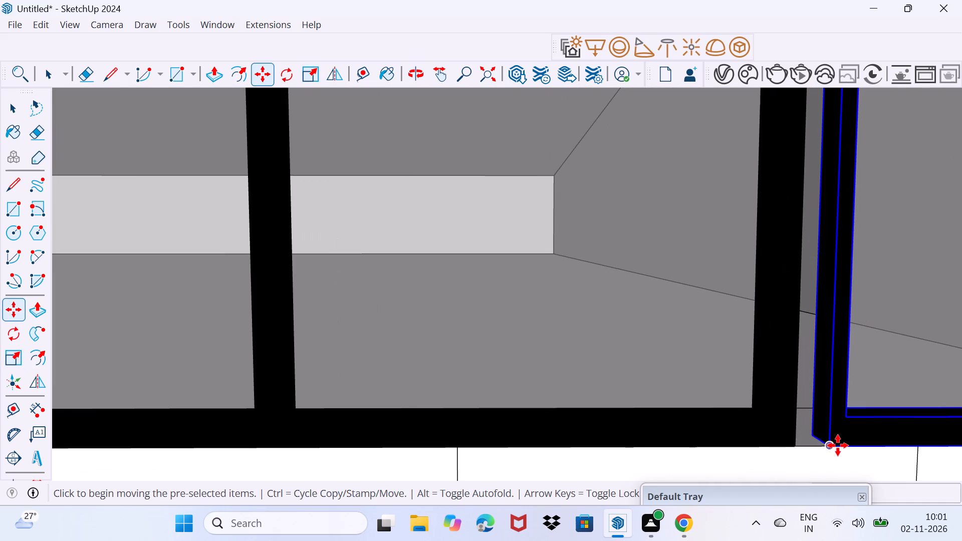
{"action": "left_click", "coordinate": [830, 445]}
{"action": "left_click", "coordinate": [795, 446]}
{"action": "scroll", "coordinate": [794, 444], "scroll_direction": "down", "scroll_amount": 3}
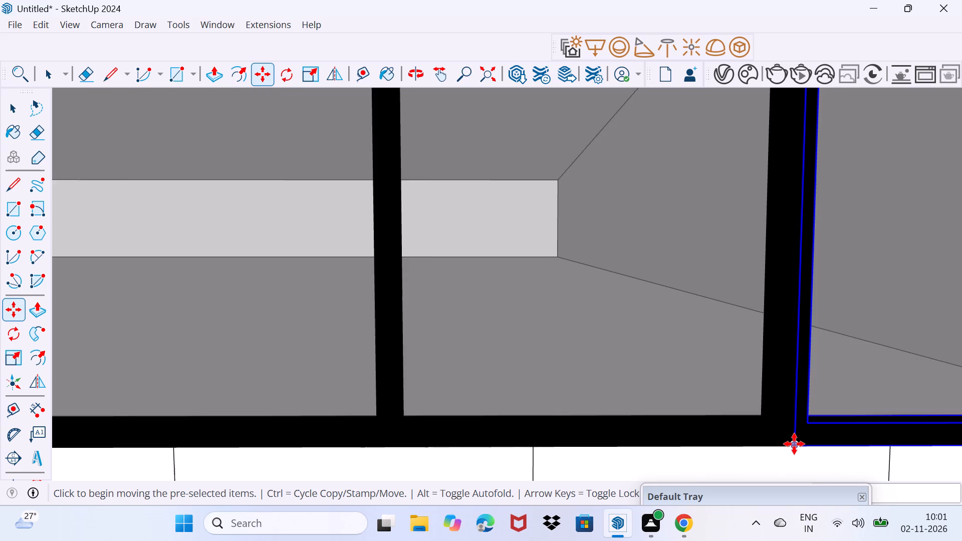
{"action": "scroll", "coordinate": [794, 444], "scroll_direction": "down", "scroll_amount": 11}
Scale the same window's width from its right edge so it reaches the pillar at the end of the third opening.
{"action": "middle_click_drag", "start_coordinate": [836, 426], "coordinate": [437, 424], "text": "shift"}
{"action": "scroll", "coordinate": [560, 282], "scroll_direction": "up", "scroll_amount": 2}
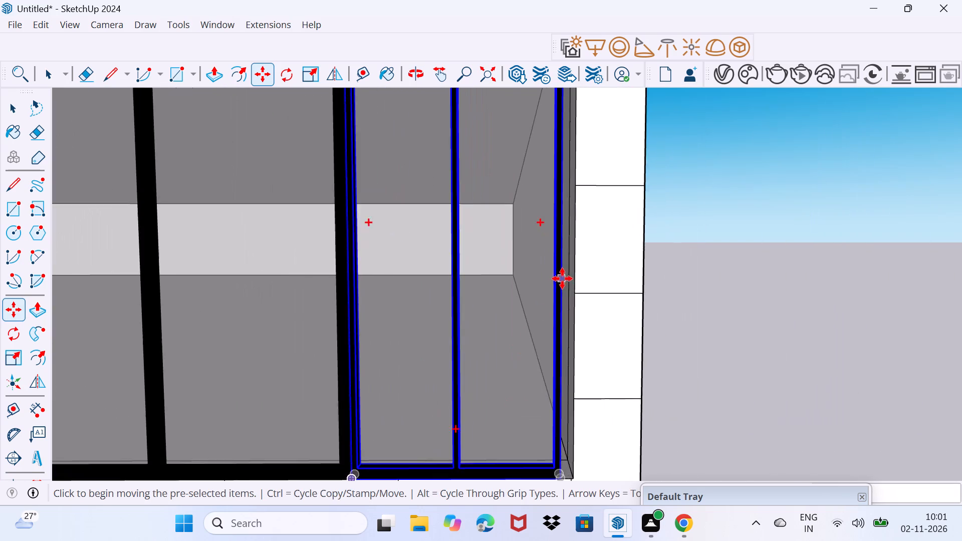
{"action": "middle_click_drag", "start_coordinate": [566, 290], "coordinate": [410, 339]}
{"action": "key", "text": "s"}
{"action": "scroll", "coordinate": [501, 261], "scroll_direction": "up", "scroll_amount": 3}
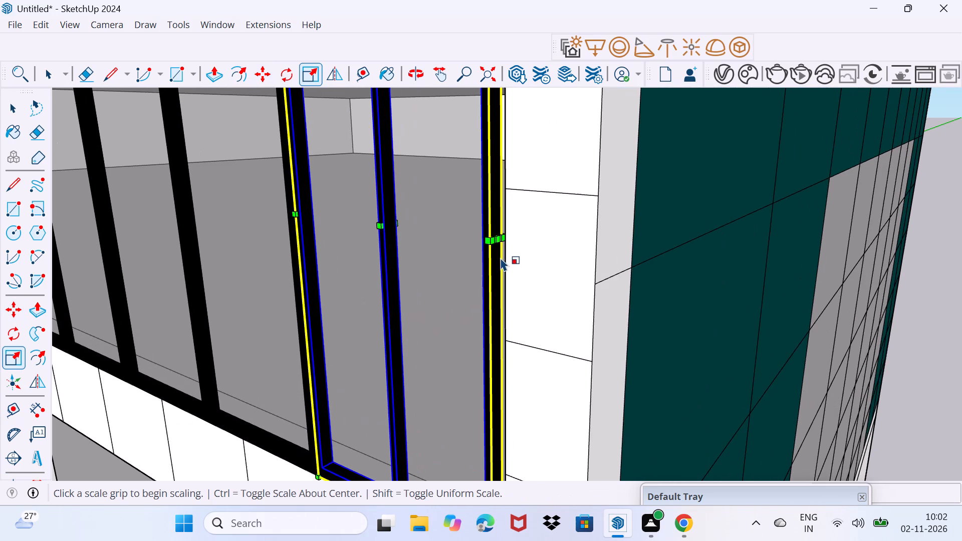
{"action": "left_click", "coordinate": [499, 239]}
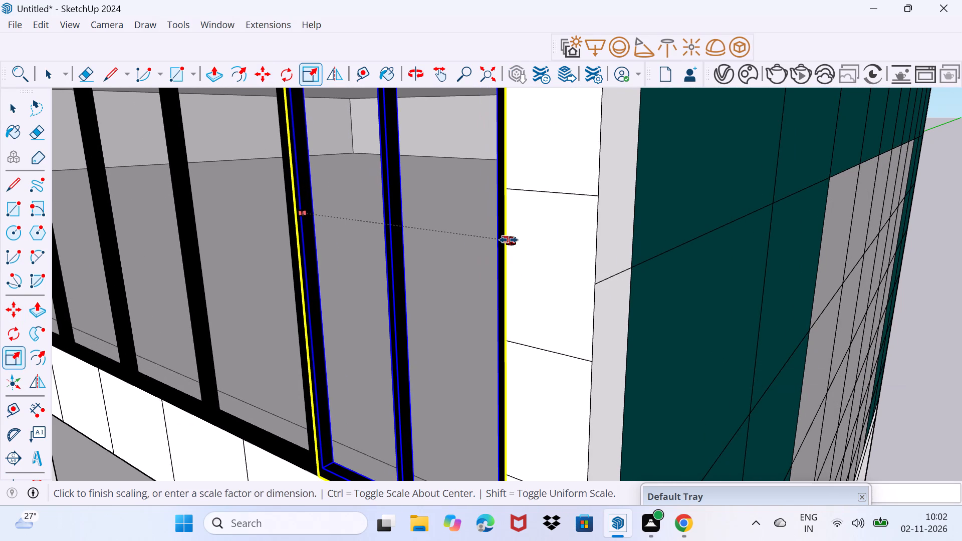
{"action": "left_click", "coordinate": [509, 240]}
{"action": "scroll", "coordinate": [423, 236], "scroll_direction": "down", "scroll_amount": 3}
{"action": "middle_click_drag", "start_coordinate": [422, 236], "coordinate": [497, 444], "text": "shift"}
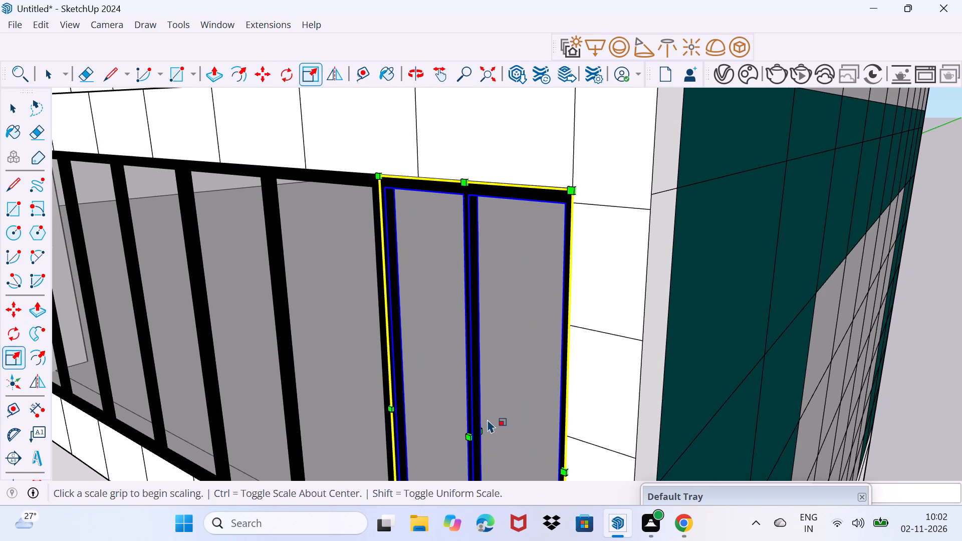
{"action": "key", "text": "space"}
{"action": "left_click_drag", "start_coordinate": [612, 412], "coordinate": [632, 345]}
Scale the middle top-storey opening's last window from its right edge back to the pillar edge, then deselect it.
{"action": "scroll", "coordinate": [589, 332], "scroll_direction": "down", "scroll_amount": 9}
{"action": "middle_click_drag", "start_coordinate": [395, 379], "coordinate": [488, 298]}
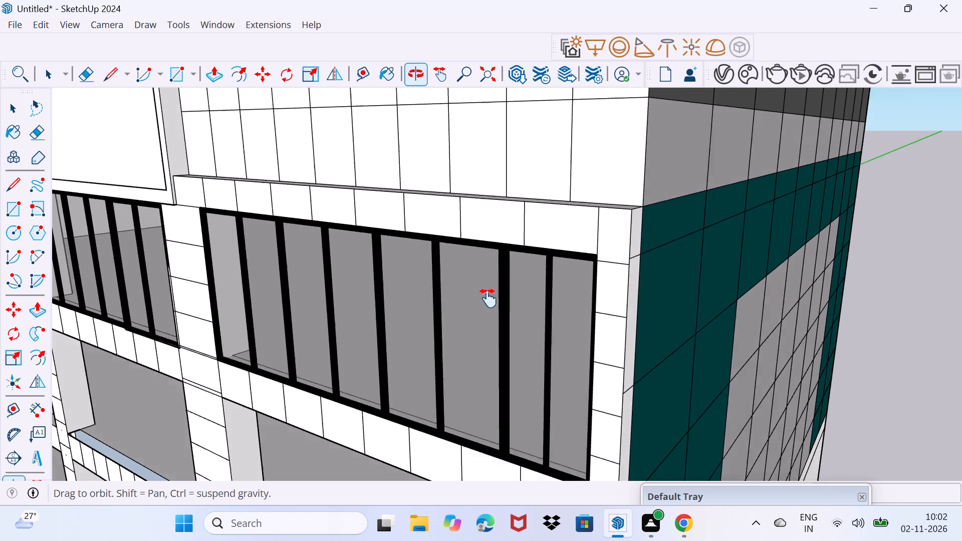
{"action": "middle_click_drag", "start_coordinate": [488, 298], "coordinate": [809, 306]}
{"action": "scroll", "coordinate": [376, 276], "scroll_direction": "up", "scroll_amount": 3}
{"action": "left_click", "coordinate": [452, 240]}
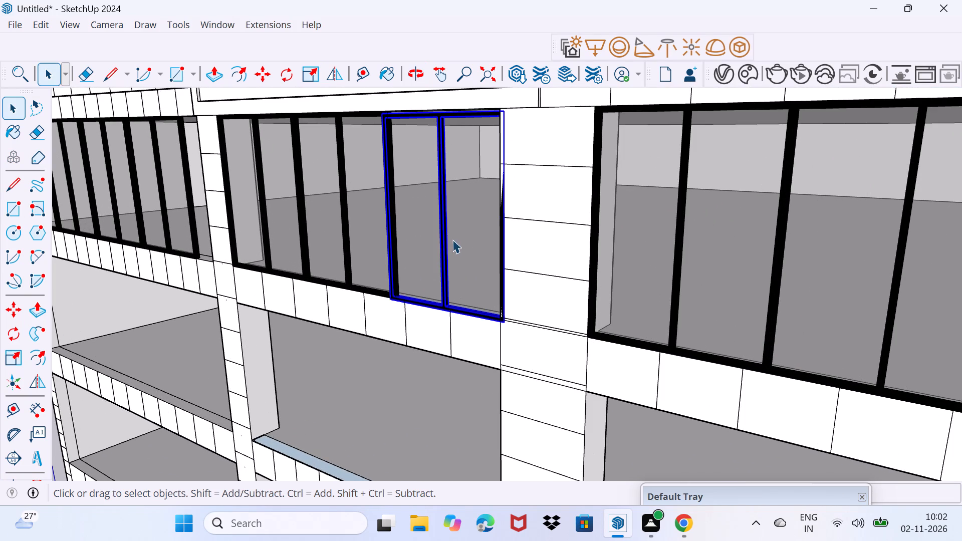
{"action": "key", "text": "s"}
{"action": "scroll", "coordinate": [496, 234], "scroll_direction": "up", "scroll_amount": 7}
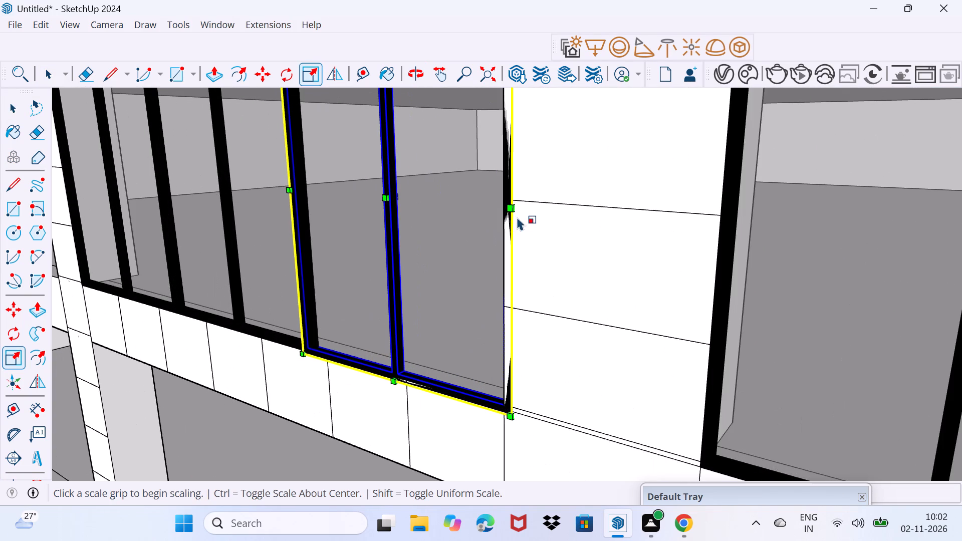
{"action": "left_click", "coordinate": [508, 207]}
{"action": "left_click", "coordinate": [503, 207]}
{"action": "scroll", "coordinate": [452, 223], "scroll_direction": "down", "scroll_amount": 2}
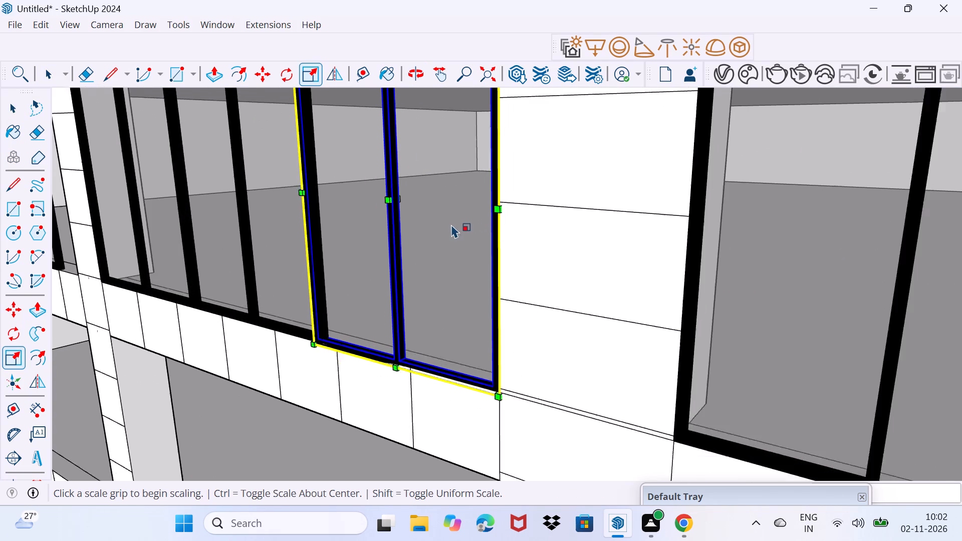
{"action": "scroll", "coordinate": [451, 224], "scroll_direction": "down", "scroll_amount": 1}
{"action": "left_click", "coordinate": [401, 343]}
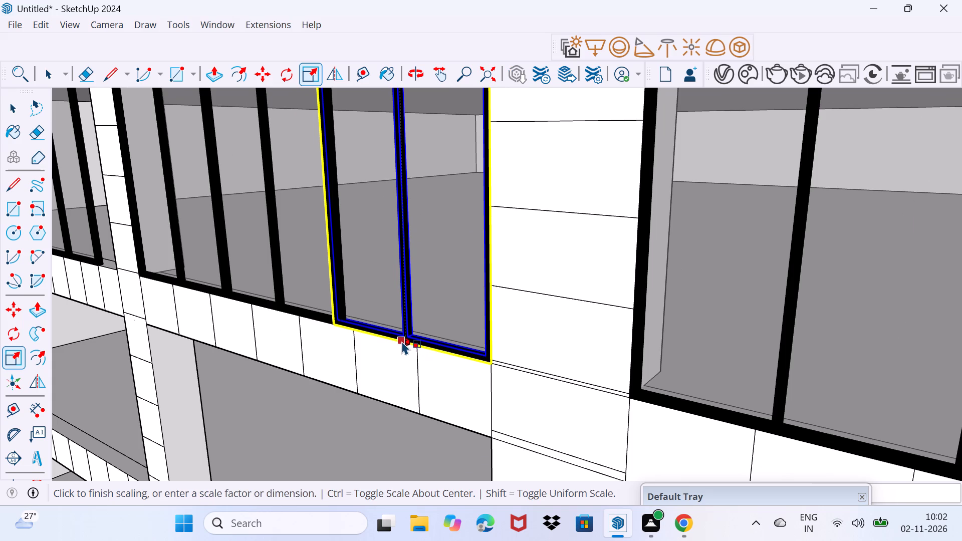
{"action": "left_click", "coordinate": [402, 341]}
{"action": "scroll", "coordinate": [379, 276], "scroll_direction": "down", "scroll_amount": 3}
{"action": "key", "text": "space"}
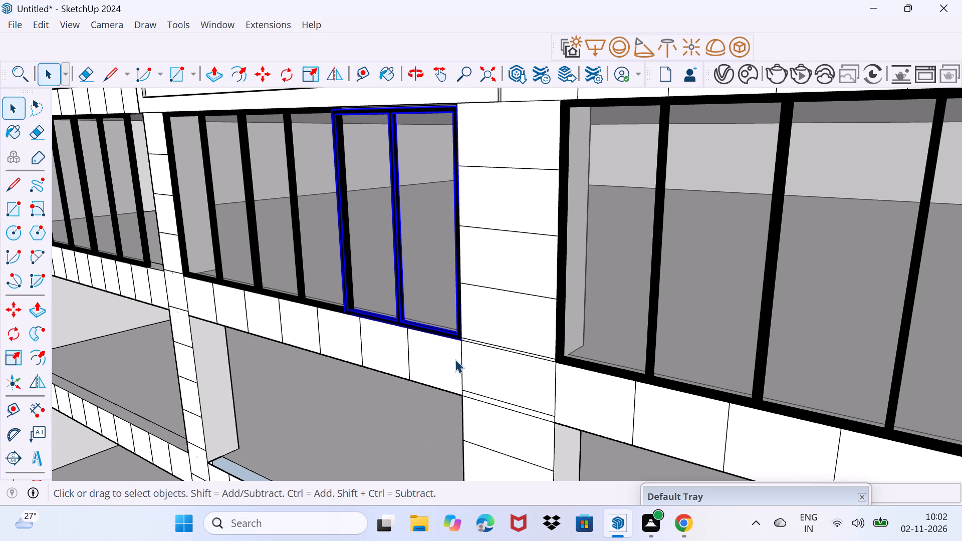
{"action": "left_click_drag", "start_coordinate": [445, 375], "coordinate": [507, 318]}
Scale the first top-storey opening's last window wider from its right edge until it closes the gap to the pillar.
{"action": "scroll", "coordinate": [457, 315], "scroll_direction": "down", "scroll_amount": 7}
{"action": "middle_click_drag", "start_coordinate": [374, 364], "coordinate": [575, 310]}
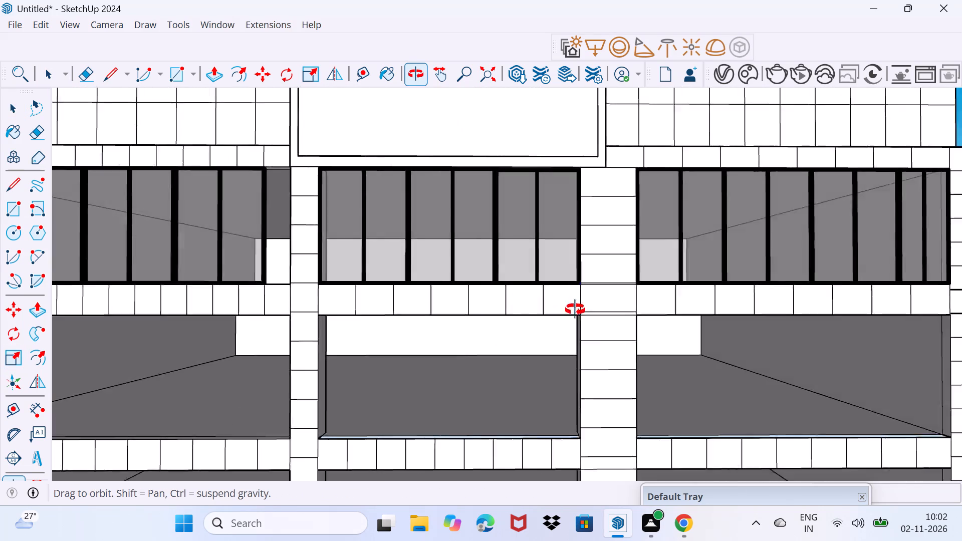
{"action": "middle_click_drag", "start_coordinate": [575, 310], "coordinate": [645, 246]}
{"action": "scroll", "coordinate": [635, 259], "scroll_direction": "down", "scroll_amount": 7}
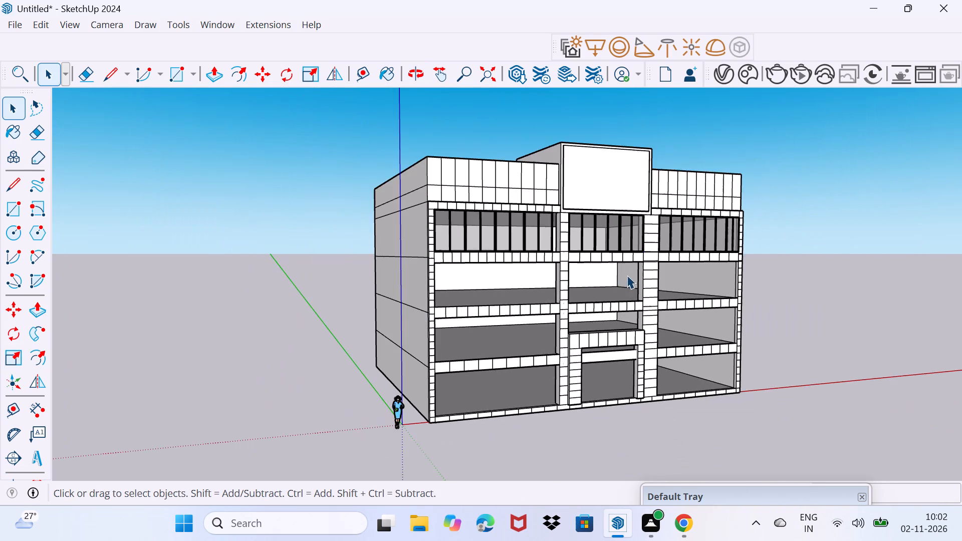
{"action": "middle_click_drag", "start_coordinate": [535, 304], "coordinate": [492, 293], "text": "shift"}
{"action": "middle_click_drag", "start_coordinate": [488, 289], "coordinate": [468, 297]}
{"action": "scroll", "coordinate": [513, 214], "scroll_direction": "up", "scroll_amount": 10}
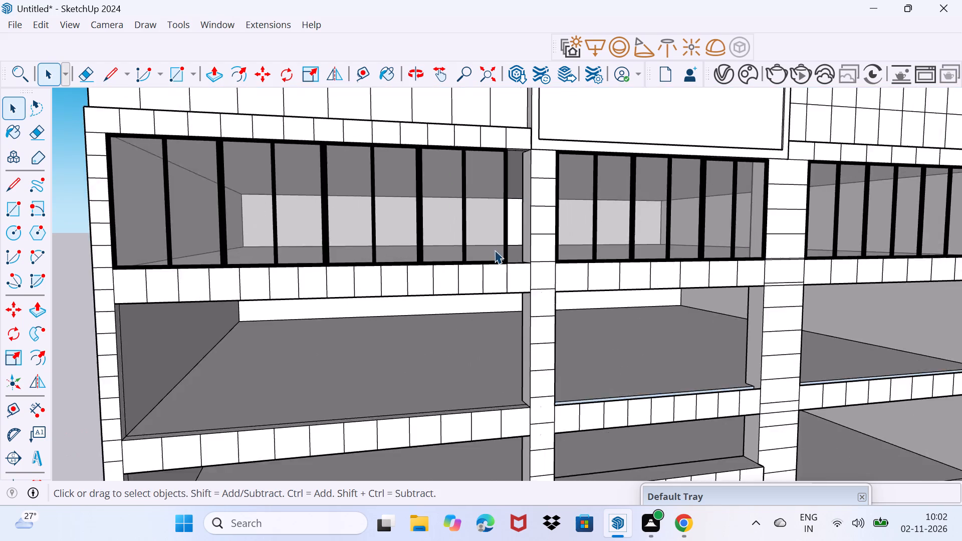
{"action": "scroll", "coordinate": [495, 250], "scroll_direction": "up", "scroll_amount": 6}
{"action": "middle_click_drag", "start_coordinate": [496, 266], "coordinate": [316, 293]}
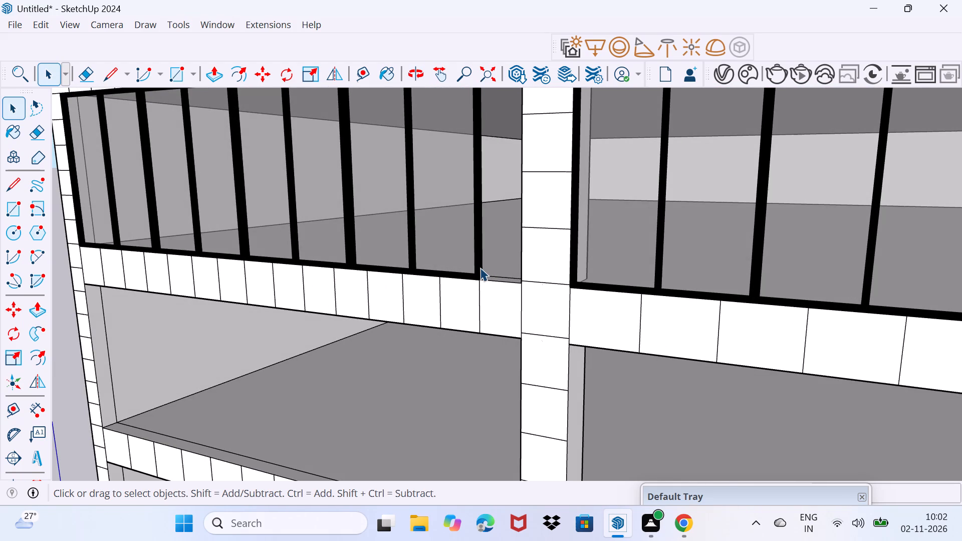
{"action": "left_click", "coordinate": [480, 267]}
{"action": "key", "text": "s"}
{"action": "scroll", "coordinate": [478, 228], "scroll_direction": "up", "scroll_amount": 3}
{"action": "middle_click_drag", "start_coordinate": [469, 233], "coordinate": [444, 259]}
{"action": "scroll", "coordinate": [476, 161], "scroll_direction": "up", "scroll_amount": 8}
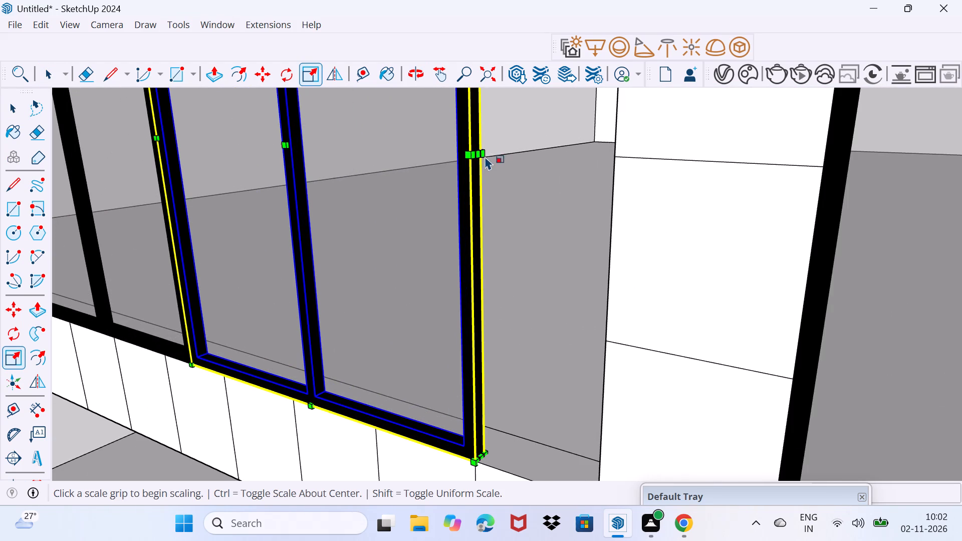
{"action": "scroll", "coordinate": [480, 157], "scroll_direction": "up", "scroll_amount": 10}
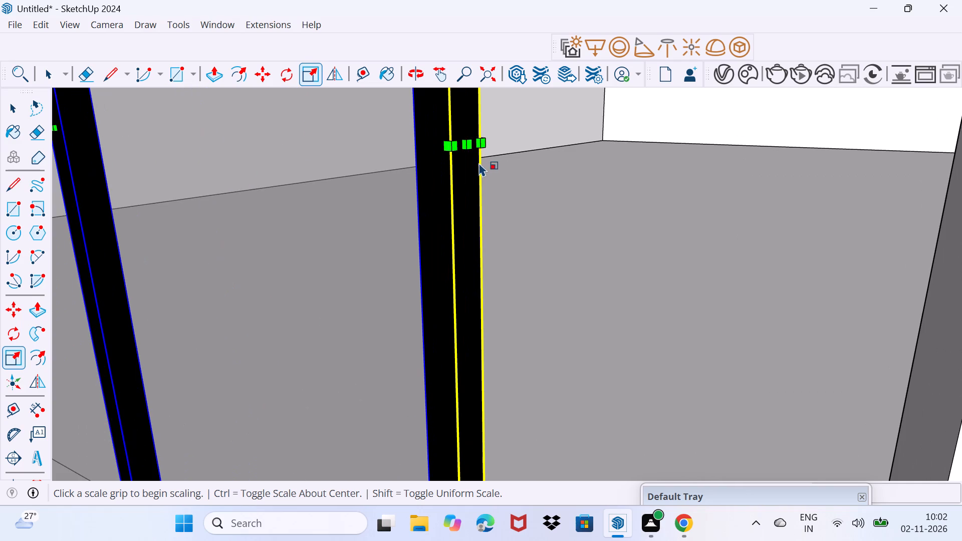
{"action": "left_click", "coordinate": [469, 142]}
{"action": "scroll", "coordinate": [696, 188], "scroll_direction": "down", "scroll_amount": 9}
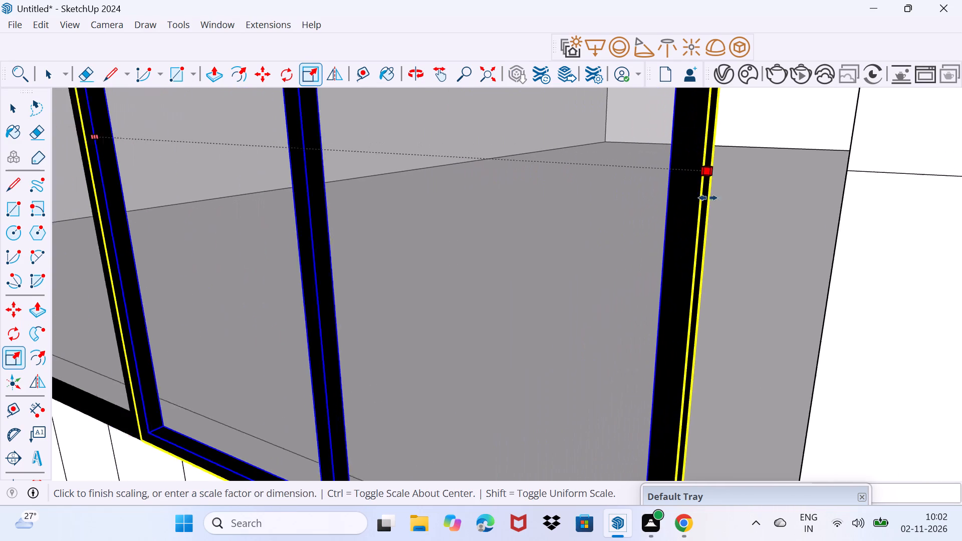
{"action": "left_click", "coordinate": [815, 219]}
{"action": "scroll", "coordinate": [810, 225], "scroll_direction": "down", "scroll_amount": 5}
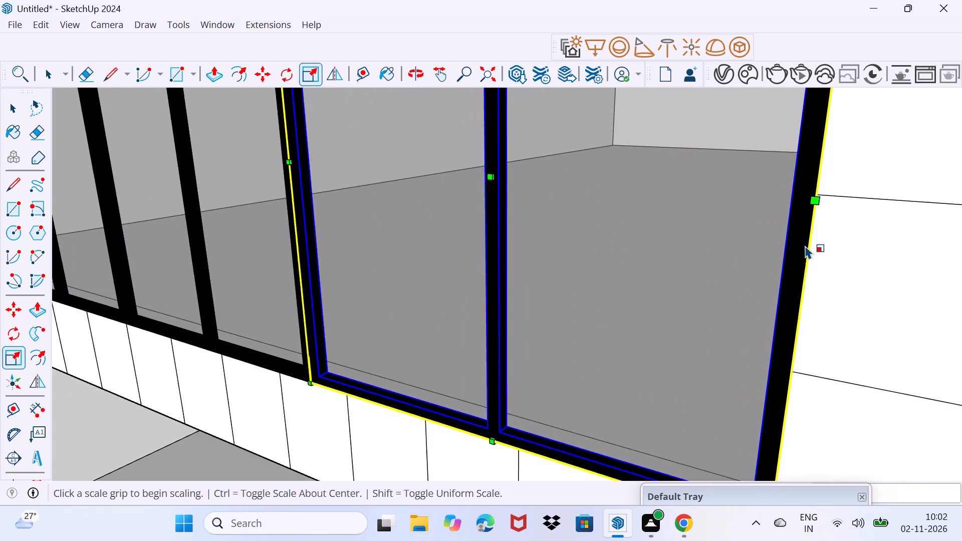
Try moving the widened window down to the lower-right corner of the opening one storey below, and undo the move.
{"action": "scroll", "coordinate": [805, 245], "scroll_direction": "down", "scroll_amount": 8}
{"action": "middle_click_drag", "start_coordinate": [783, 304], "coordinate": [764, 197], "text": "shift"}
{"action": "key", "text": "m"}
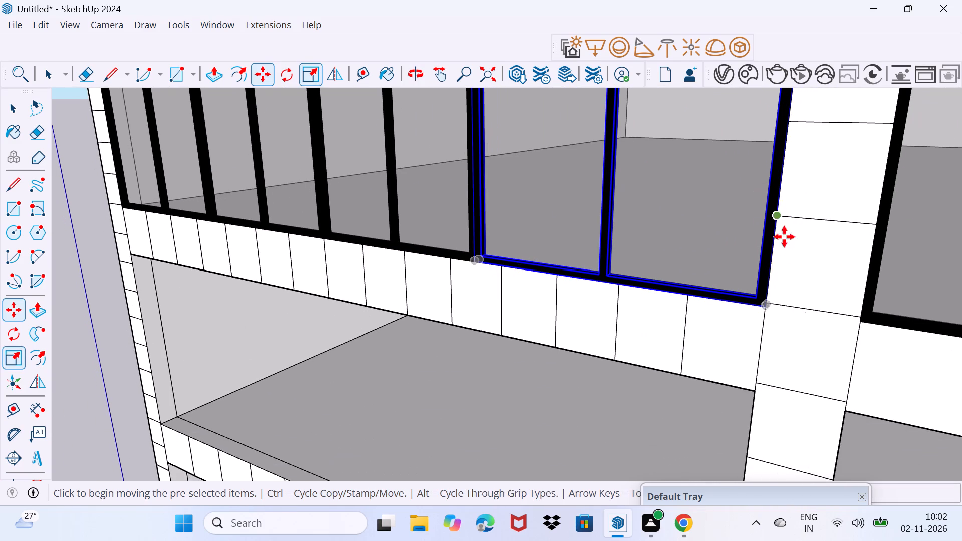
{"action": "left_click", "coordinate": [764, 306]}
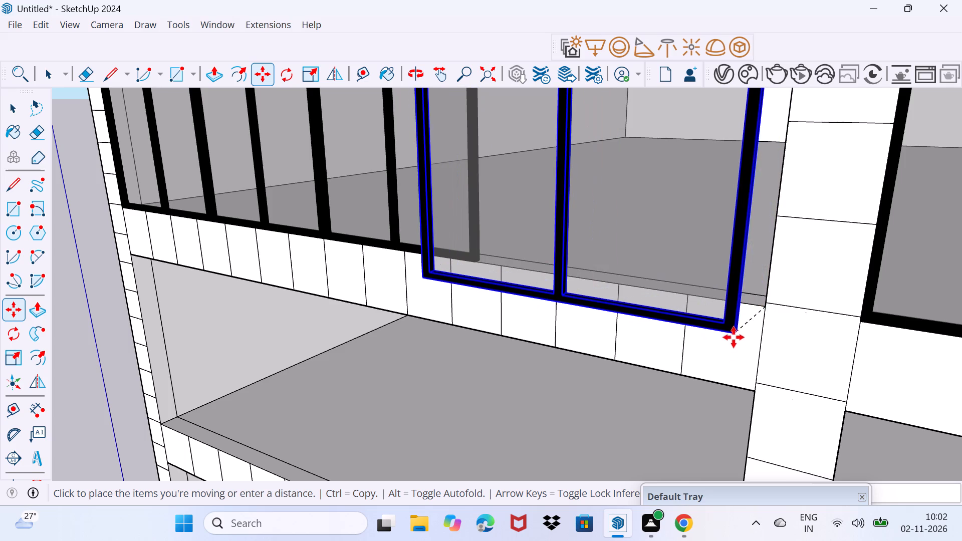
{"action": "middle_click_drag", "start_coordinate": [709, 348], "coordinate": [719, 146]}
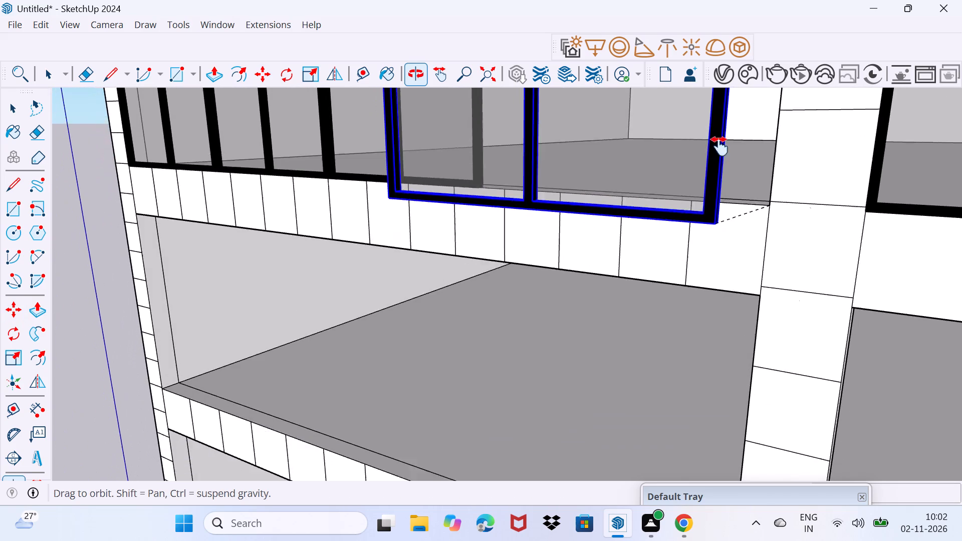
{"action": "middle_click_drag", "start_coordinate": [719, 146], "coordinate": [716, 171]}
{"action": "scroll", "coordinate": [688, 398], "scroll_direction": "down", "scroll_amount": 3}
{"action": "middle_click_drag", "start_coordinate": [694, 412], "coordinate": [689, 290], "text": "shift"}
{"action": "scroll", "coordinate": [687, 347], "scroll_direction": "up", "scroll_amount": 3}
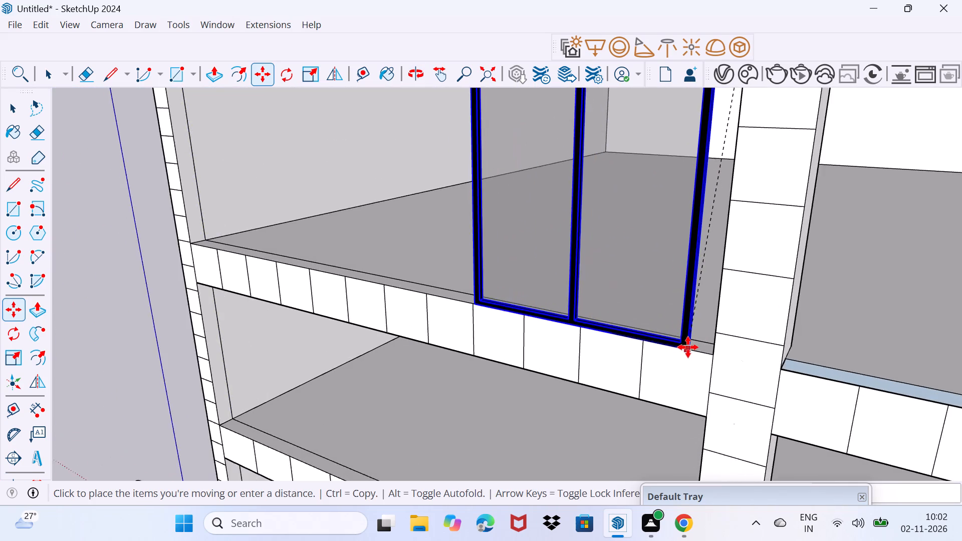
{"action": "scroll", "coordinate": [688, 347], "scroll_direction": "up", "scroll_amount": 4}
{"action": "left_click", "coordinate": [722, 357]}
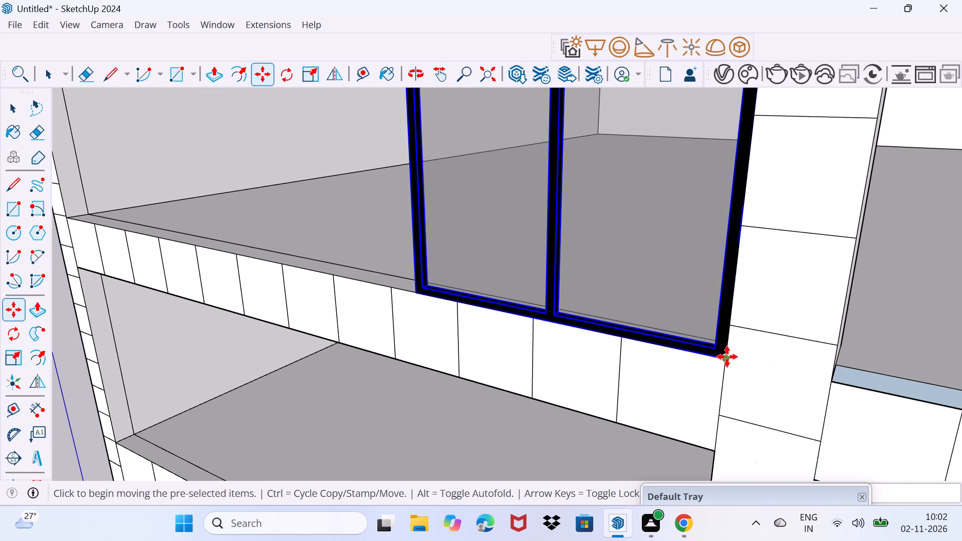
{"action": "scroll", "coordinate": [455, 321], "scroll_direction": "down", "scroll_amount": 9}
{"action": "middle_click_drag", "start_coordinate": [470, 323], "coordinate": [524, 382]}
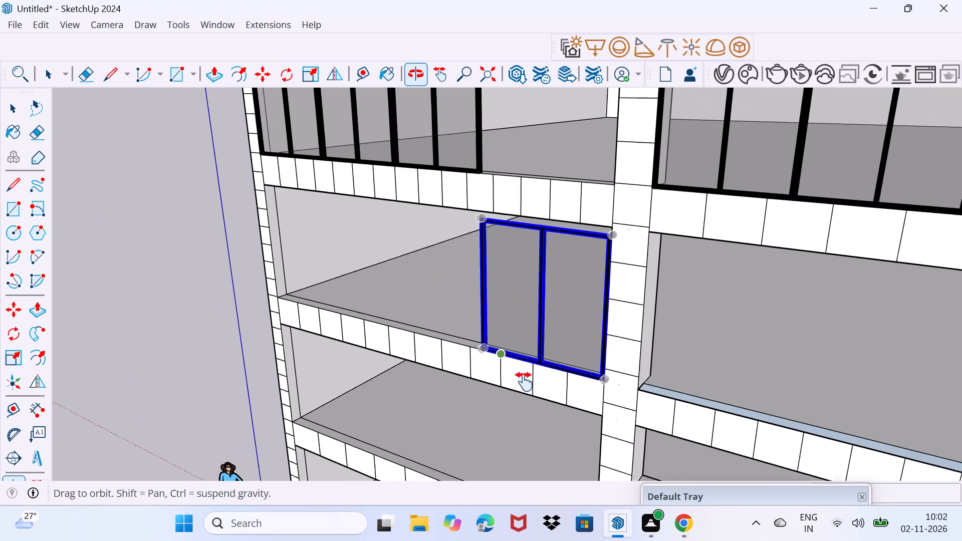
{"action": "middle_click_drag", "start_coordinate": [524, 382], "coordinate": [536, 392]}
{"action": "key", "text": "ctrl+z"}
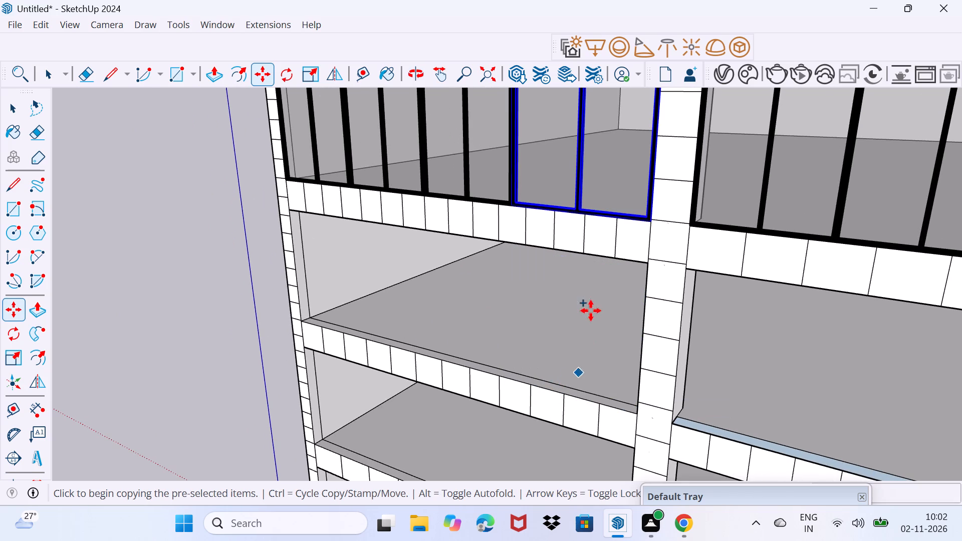
Copy the widened window down one storey, placing it at the lower-right corner of the first opening beneath.
{"action": "left_click", "coordinate": [650, 221]}
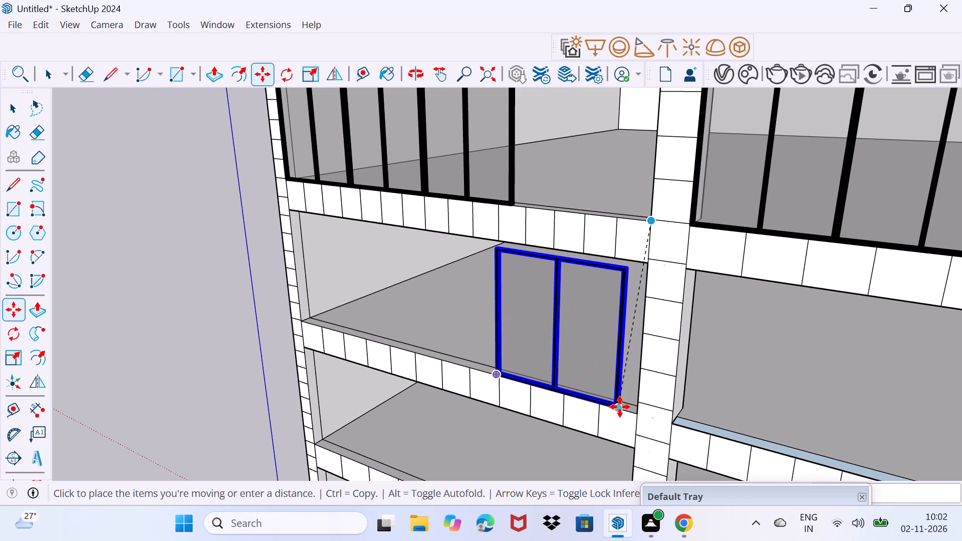
{"action": "scroll", "coordinate": [626, 414], "scroll_direction": "up", "scroll_amount": 10}
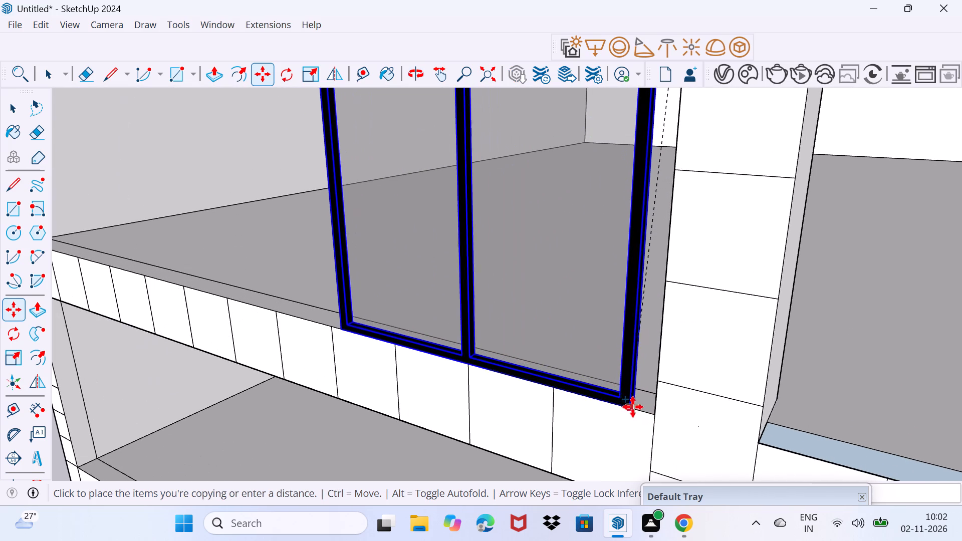
{"action": "left_click", "coordinate": [652, 412]}
{"action": "scroll", "coordinate": [250, 332], "scroll_direction": "down", "scroll_amount": 5}
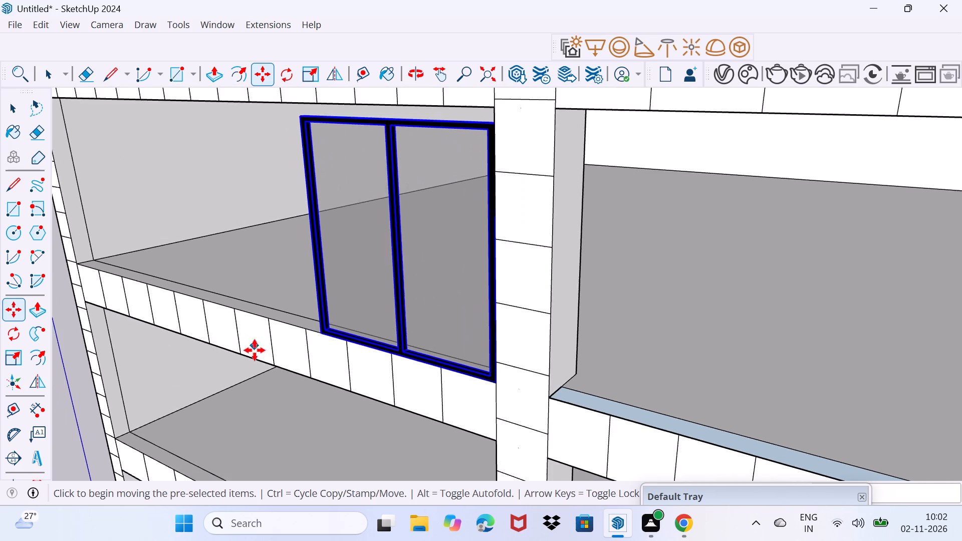
Scale the copied window's height from its top edge up to the top of the opening.
{"action": "middle_click", "coordinate": [255, 350]}
{"action": "scroll", "coordinate": [255, 350], "scroll_direction": "down", "scroll_amount": 4}
{"action": "middle_click_drag", "start_coordinate": [256, 351], "coordinate": [414, 350]}
{"action": "middle_click_drag", "start_coordinate": [411, 350], "coordinate": [561, 370]}
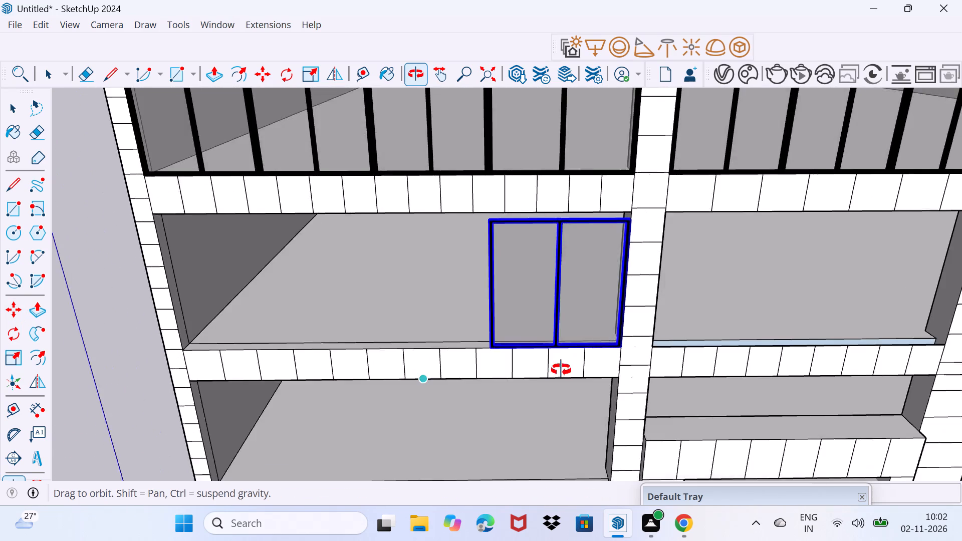
{"action": "middle_click_drag", "start_coordinate": [561, 370], "coordinate": [554, 313]}
{"action": "middle_click_drag", "start_coordinate": [554, 254], "coordinate": [540, 400], "text": "shift"}
{"action": "middle_click_drag", "start_coordinate": [537, 393], "coordinate": [532, 367]}
{"action": "scroll", "coordinate": [533, 365], "scroll_direction": "up", "scroll_amount": 4}
{"action": "key", "text": "s"}
{"action": "scroll", "coordinate": [539, 336], "scroll_direction": "up", "scroll_amount": 5}
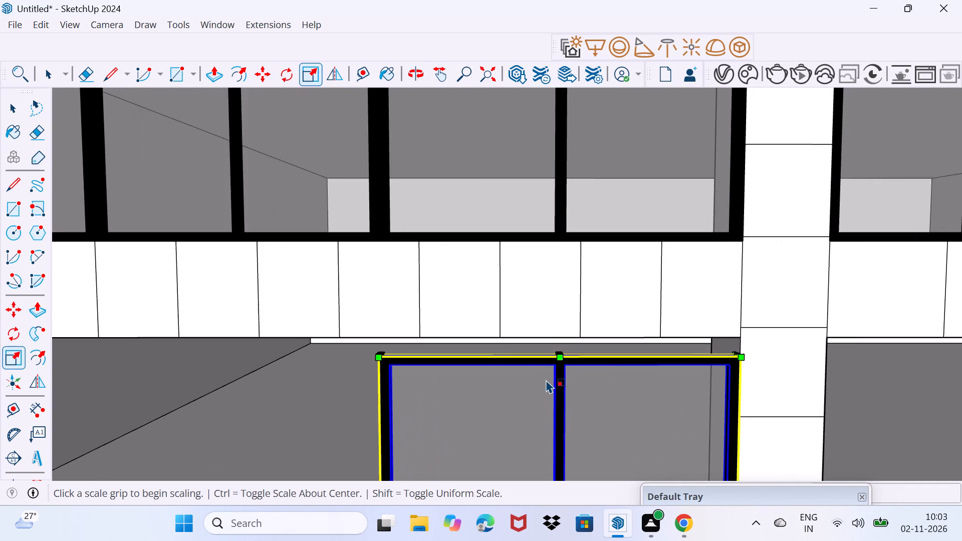
{"action": "scroll", "coordinate": [546, 380], "scroll_direction": "up", "scroll_amount": 3}
{"action": "middle_click_drag", "start_coordinate": [547, 379], "coordinate": [605, 393]}
{"action": "scroll", "coordinate": [514, 334], "scroll_direction": "up", "scroll_amount": 4}
{"action": "scroll", "coordinate": [556, 349], "scroll_direction": "down", "scroll_amount": 3}
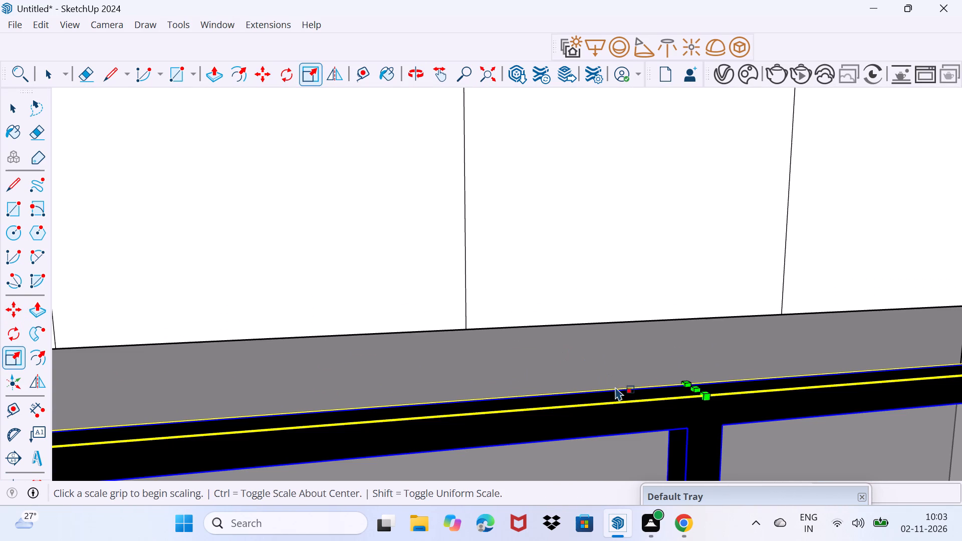
{"action": "left_click", "coordinate": [691, 391]}
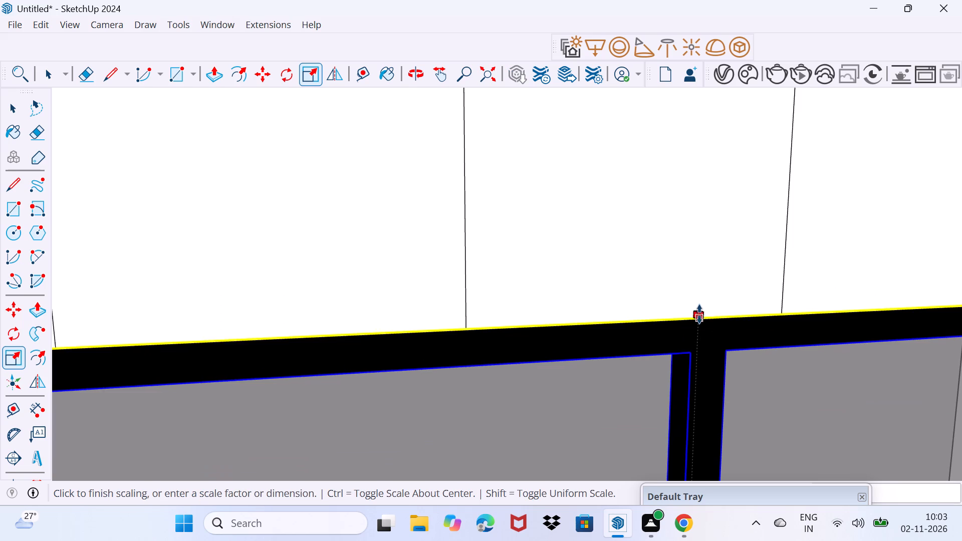
{"action": "left_click", "coordinate": [699, 311]}
{"action": "scroll", "coordinate": [623, 332], "scroll_direction": "down", "scroll_amount": 5}
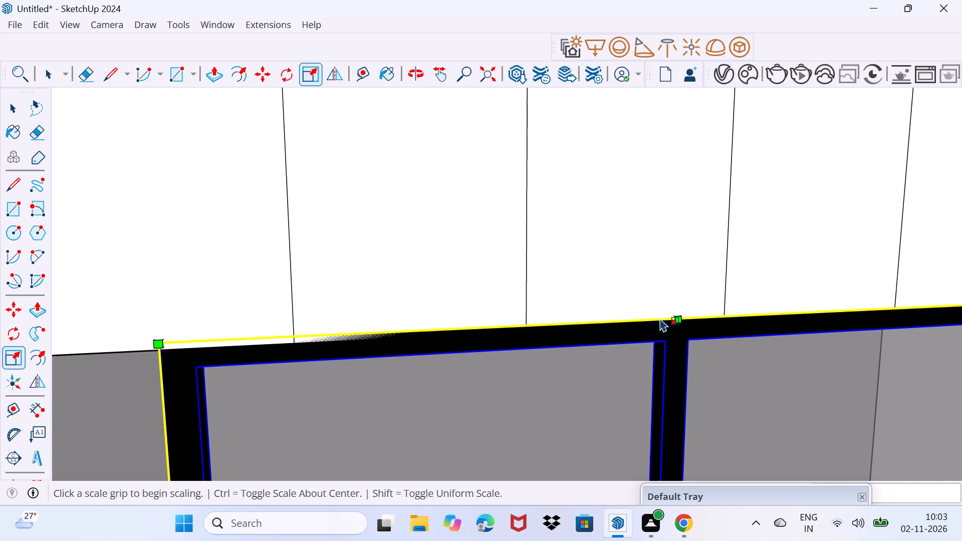
Scale the copied window's top edge down to meet the top edge of its opening.
{"action": "left_click_drag", "start_coordinate": [677, 317], "coordinate": [677, 326]}
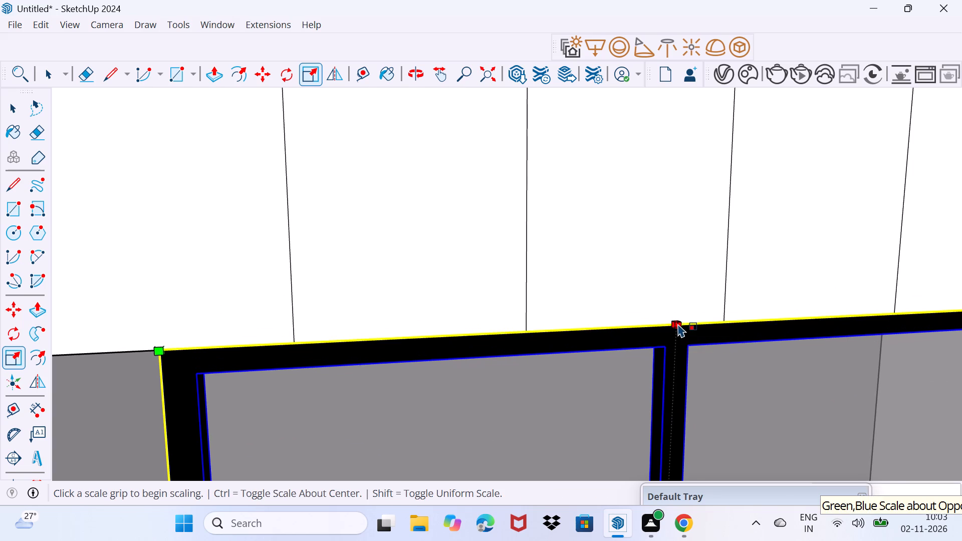
{"action": "key", "text": "space"}
{"action": "left_click_drag", "start_coordinate": [589, 302], "coordinate": [635, 259]}
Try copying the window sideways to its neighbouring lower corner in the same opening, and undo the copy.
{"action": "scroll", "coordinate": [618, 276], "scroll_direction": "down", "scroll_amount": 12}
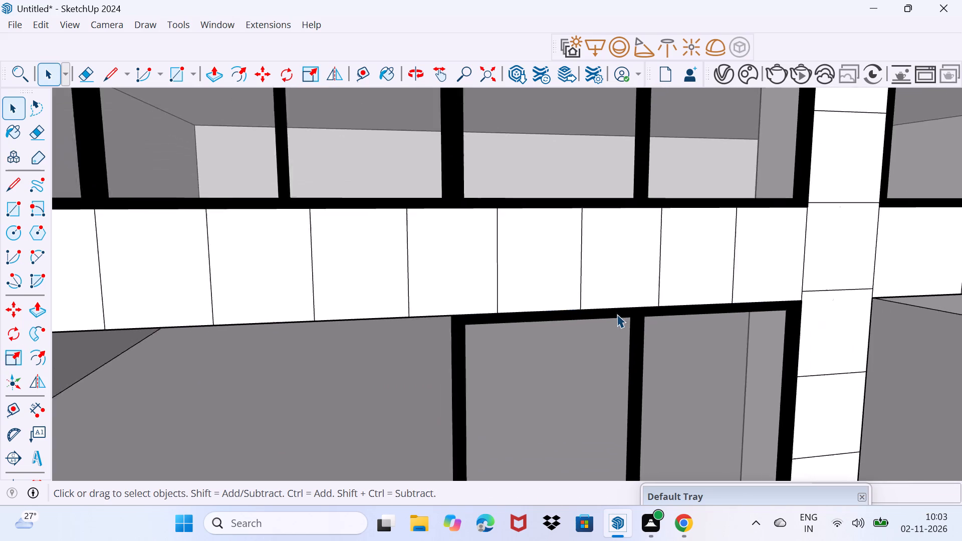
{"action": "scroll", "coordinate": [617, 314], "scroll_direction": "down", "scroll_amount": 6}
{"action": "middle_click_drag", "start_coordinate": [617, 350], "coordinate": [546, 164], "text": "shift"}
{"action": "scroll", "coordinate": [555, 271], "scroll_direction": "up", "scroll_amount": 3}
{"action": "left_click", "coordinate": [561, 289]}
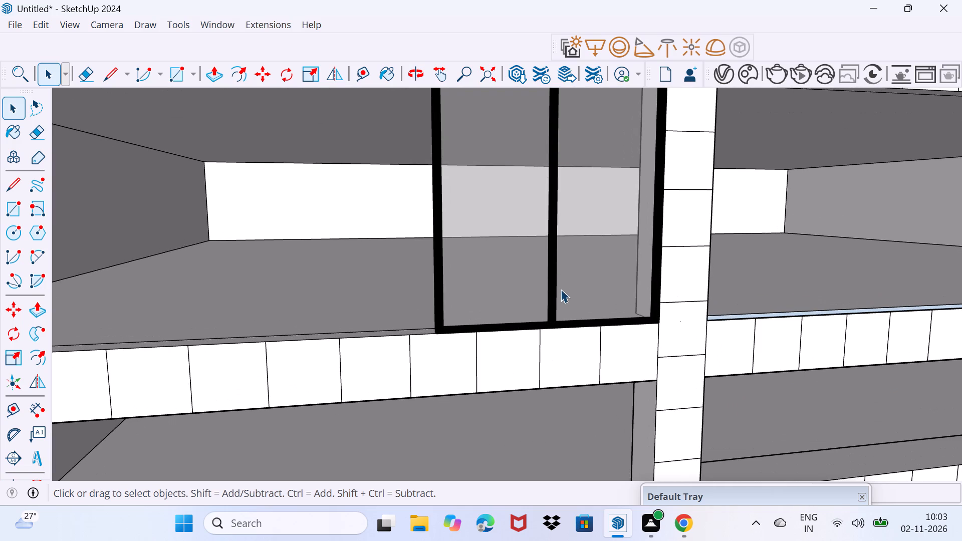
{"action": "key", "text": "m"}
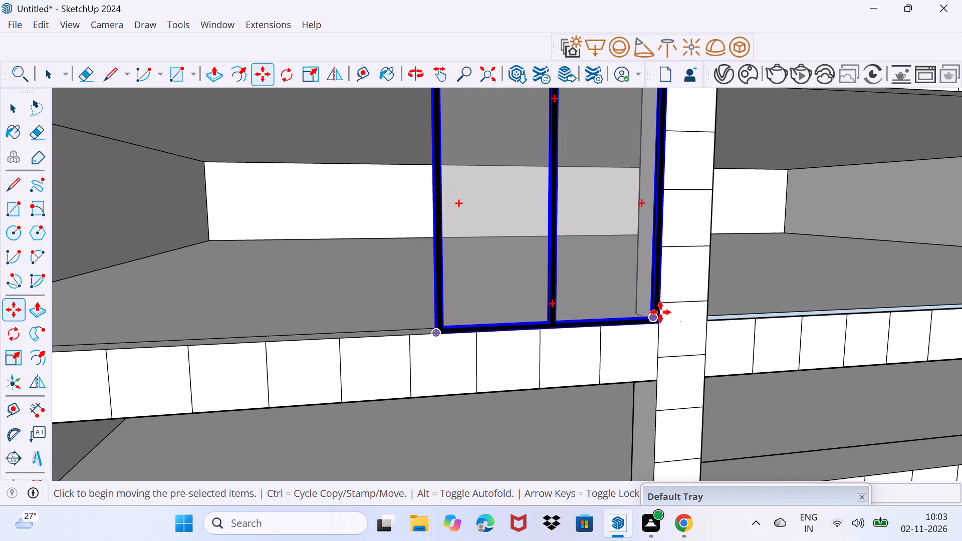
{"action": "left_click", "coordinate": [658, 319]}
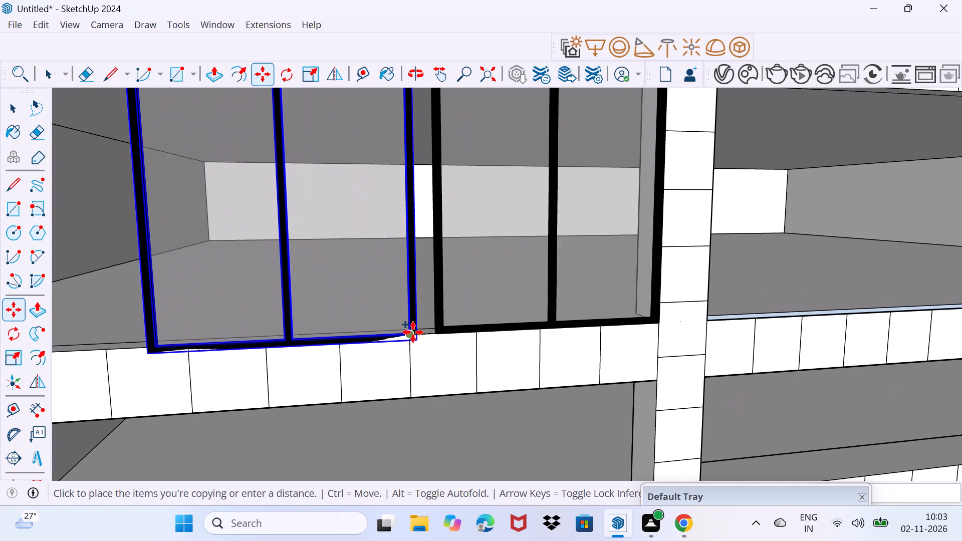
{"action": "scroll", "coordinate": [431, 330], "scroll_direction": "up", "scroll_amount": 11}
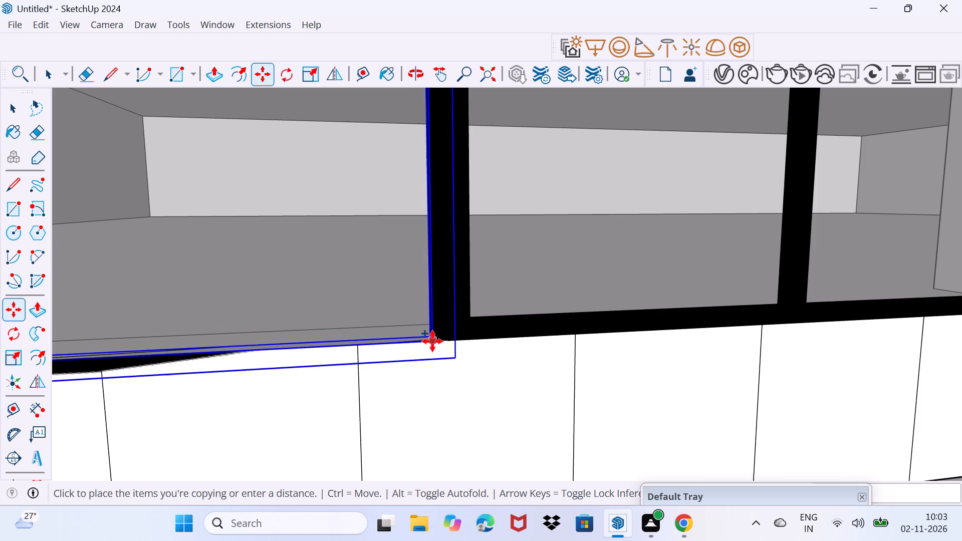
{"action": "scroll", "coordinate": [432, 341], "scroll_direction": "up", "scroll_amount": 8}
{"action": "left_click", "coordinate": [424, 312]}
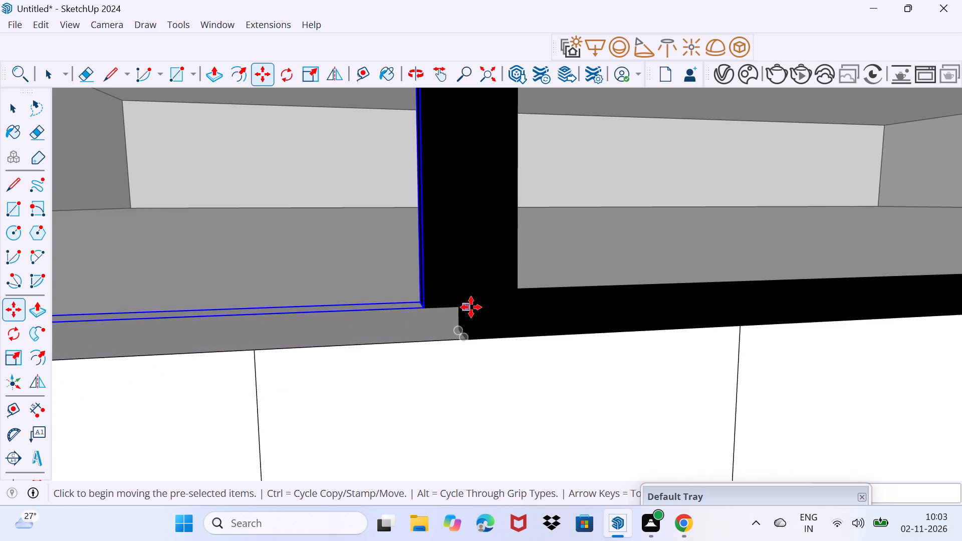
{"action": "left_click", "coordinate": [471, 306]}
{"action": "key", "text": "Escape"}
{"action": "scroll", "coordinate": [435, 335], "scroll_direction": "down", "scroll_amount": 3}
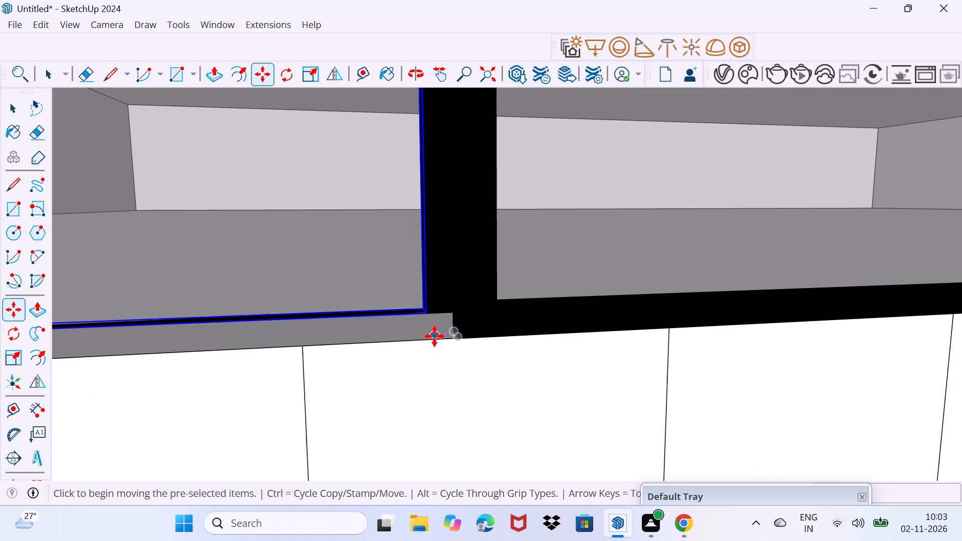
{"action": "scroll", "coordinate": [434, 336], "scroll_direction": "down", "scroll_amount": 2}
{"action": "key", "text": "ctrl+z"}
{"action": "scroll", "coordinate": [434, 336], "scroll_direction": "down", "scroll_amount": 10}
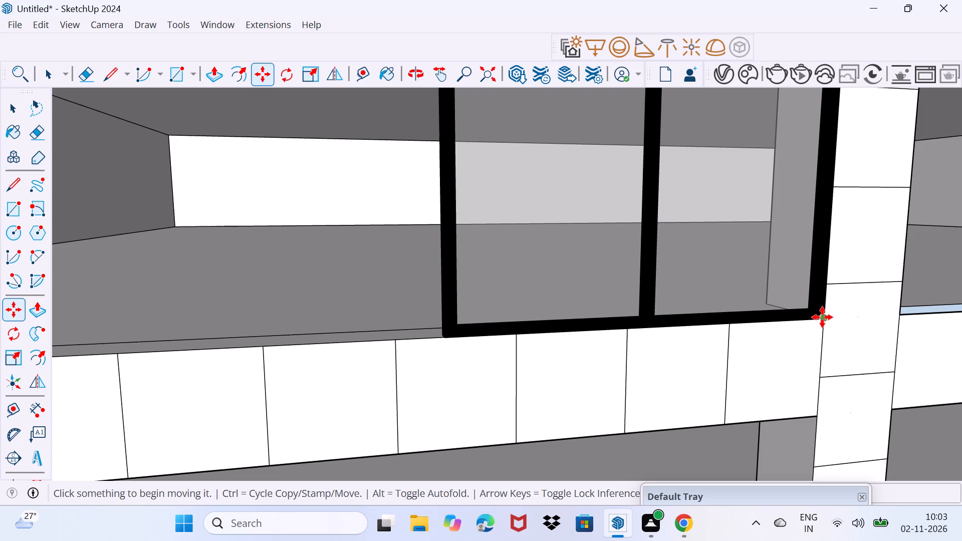
Copy the window three times side by side along the sill, with the last copy reaching past the building's end pillar.
{"action": "key", "text": "space"}
{"action": "left_click", "coordinate": [805, 315]}
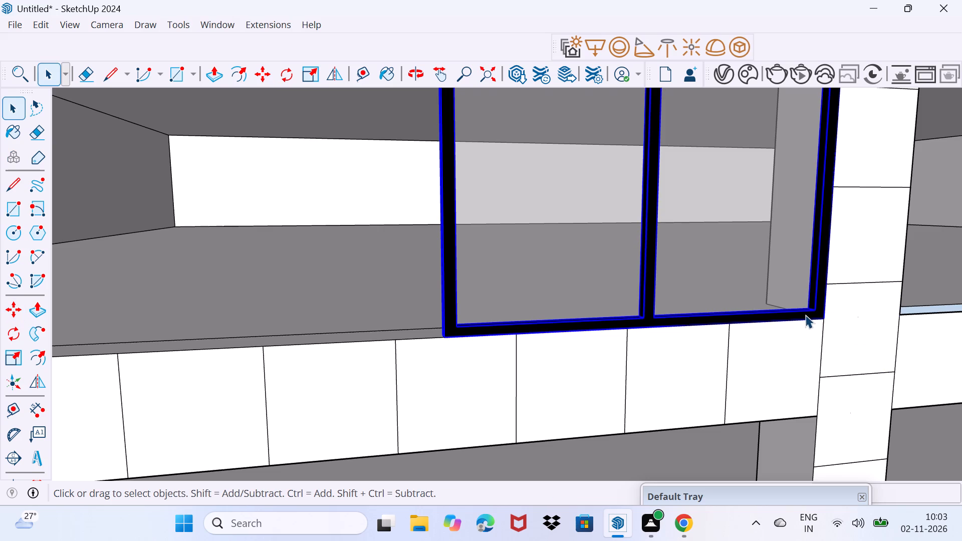
{"action": "key", "text": "m"}
{"action": "left_click", "coordinate": [822, 321]}
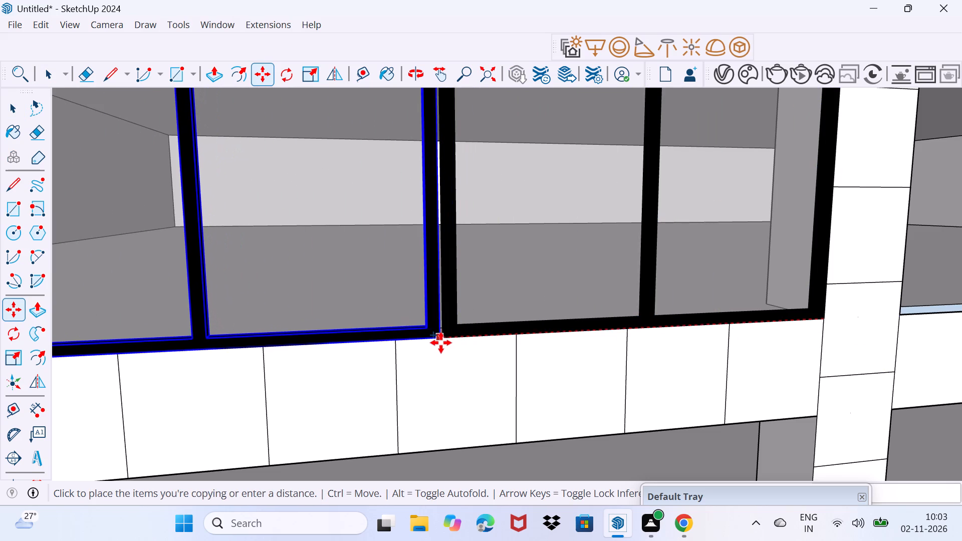
{"action": "left_click", "coordinate": [445, 343]}
{"action": "scroll", "coordinate": [253, 319], "scroll_direction": "down", "scroll_amount": 5}
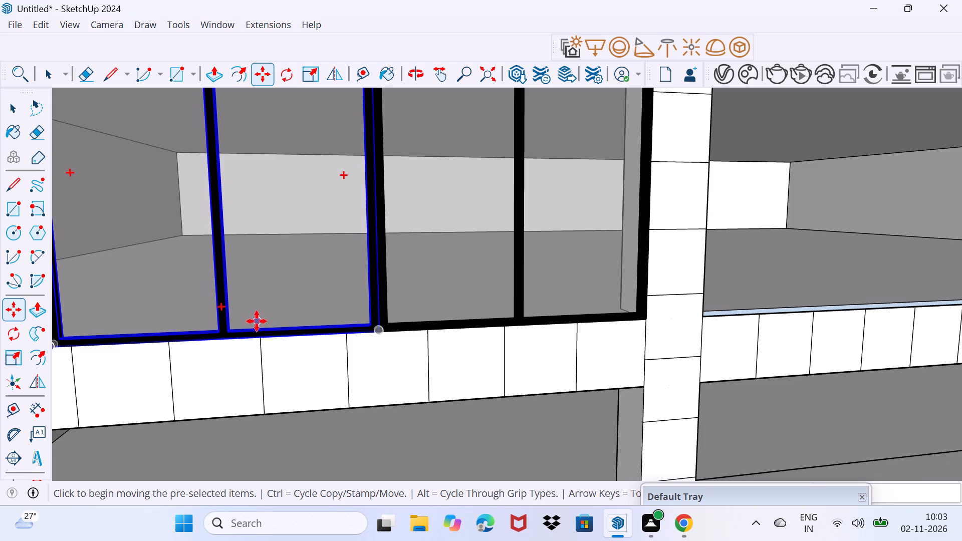
{"action": "middle_click_drag", "start_coordinate": [253, 320], "coordinate": [651, 311], "text": "shift"}
{"action": "scroll", "coordinate": [652, 311], "scroll_direction": "down", "scroll_amount": 2}
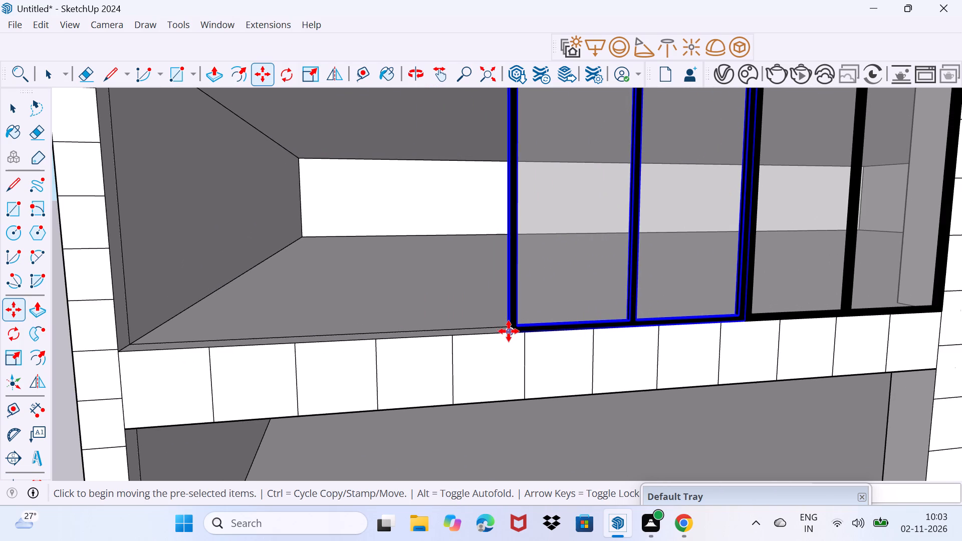
{"action": "left_click", "coordinate": [511, 332]}
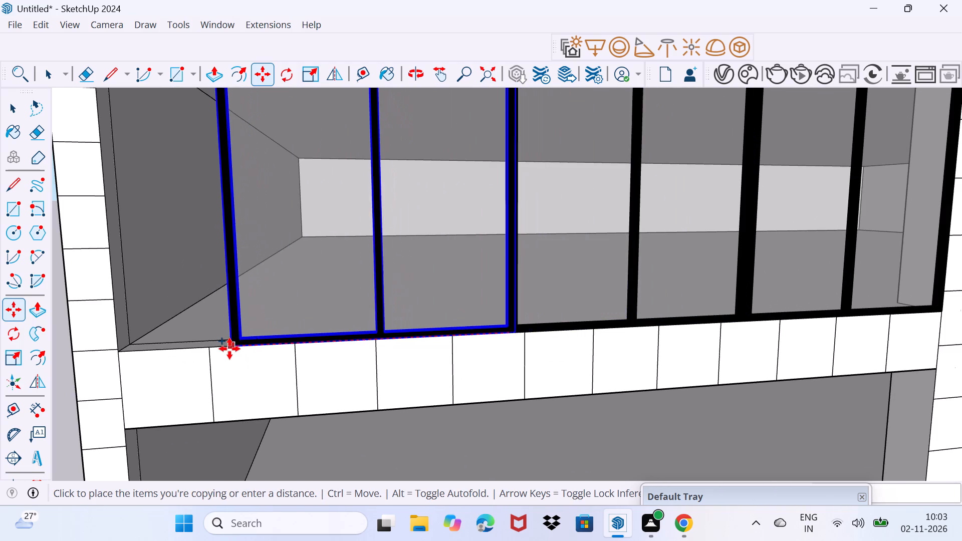
{"action": "left_click", "coordinate": [225, 349]}
{"action": "scroll", "coordinate": [213, 343], "scroll_direction": "down", "scroll_amount": 3}
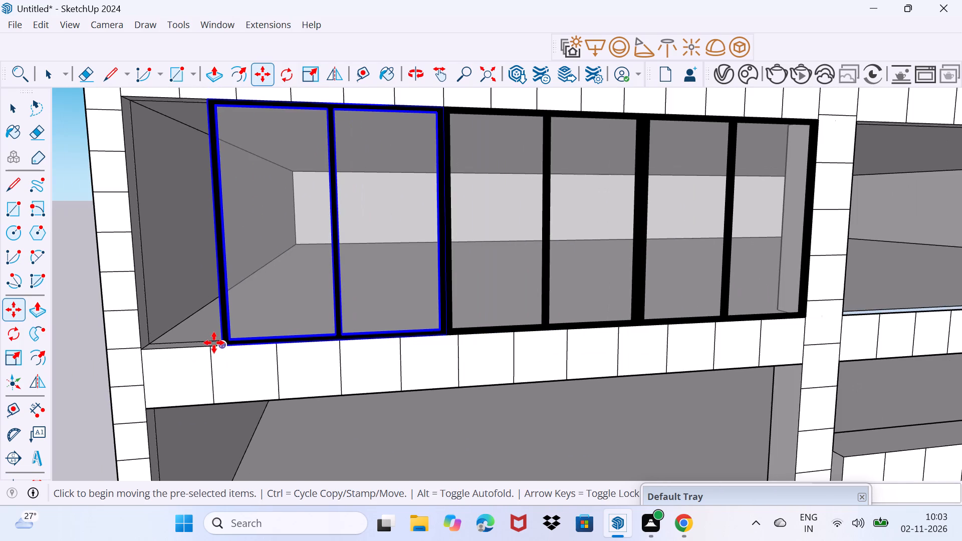
{"action": "middle_click_drag", "start_coordinate": [214, 343], "coordinate": [505, 392], "text": "shift"}
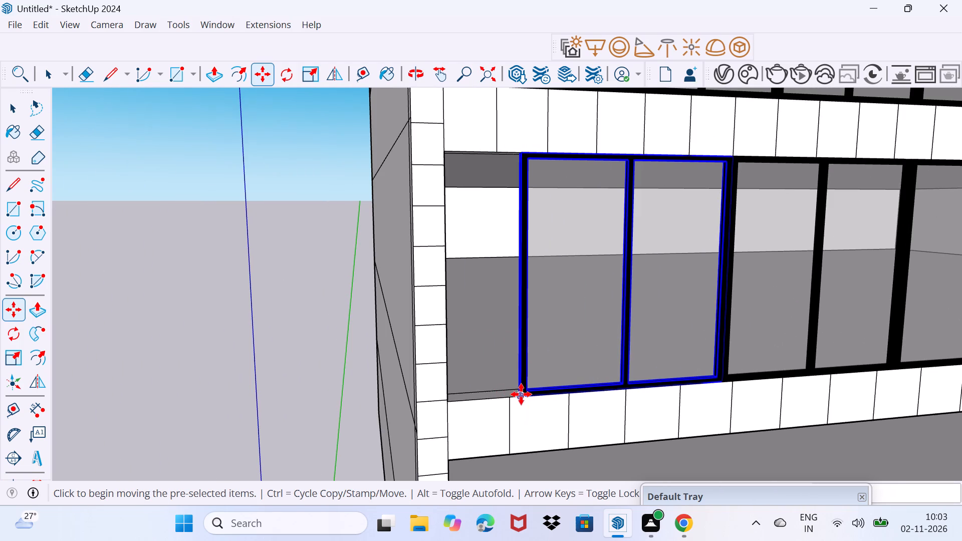
{"action": "left_click", "coordinate": [522, 392]}
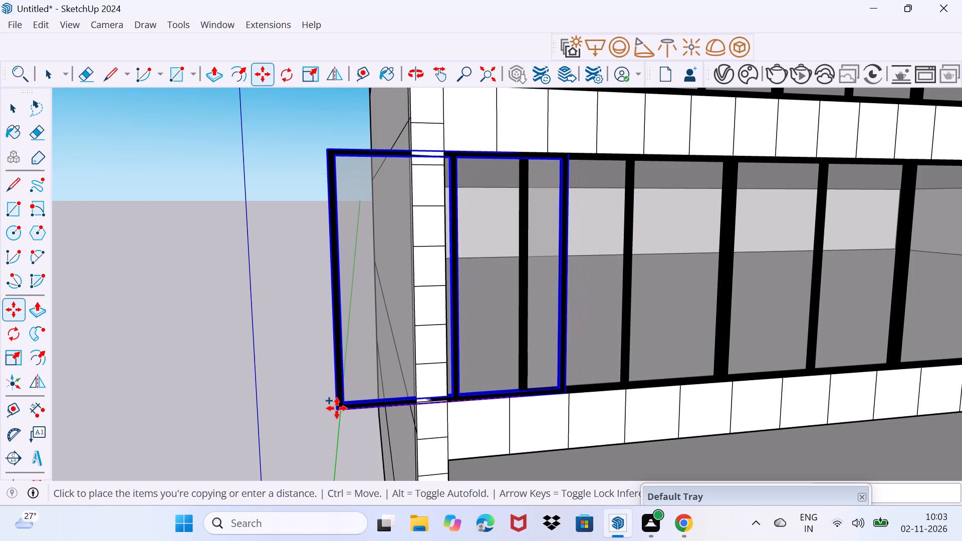
{"action": "left_click", "coordinate": [343, 409]}
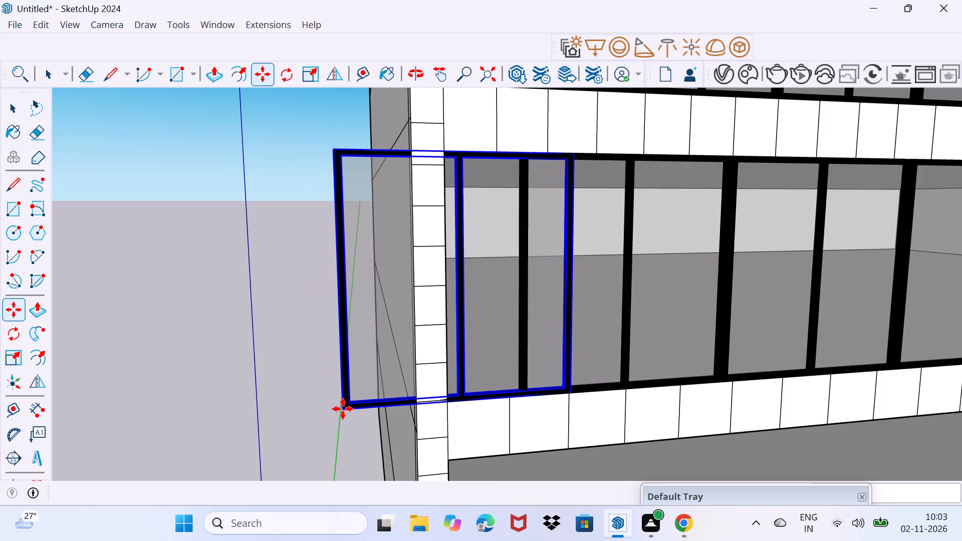
Scale the outermost window copy narrower from its outer edge to suit the remaining gap in the opening.
{"action": "key", "text": "s"}
{"action": "scroll", "coordinate": [343, 299], "scroll_direction": "up", "scroll_amount": 3}
{"action": "middle_click_drag", "start_coordinate": [335, 328], "coordinate": [412, 335]}
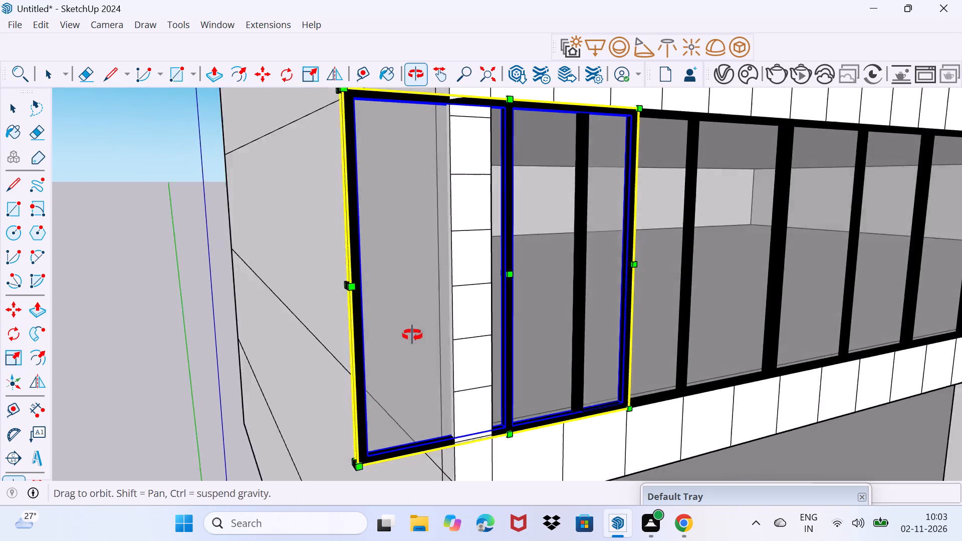
{"action": "middle_click_drag", "start_coordinate": [412, 335], "coordinate": [475, 333]}
{"action": "scroll", "coordinate": [374, 307], "scroll_direction": "up", "scroll_amount": 4}
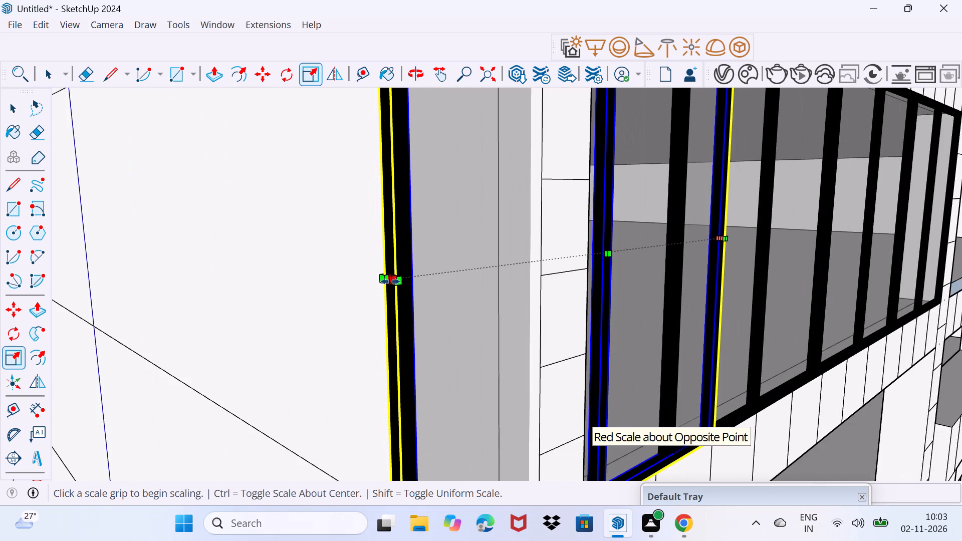
{"action": "left_click", "coordinate": [390, 282]}
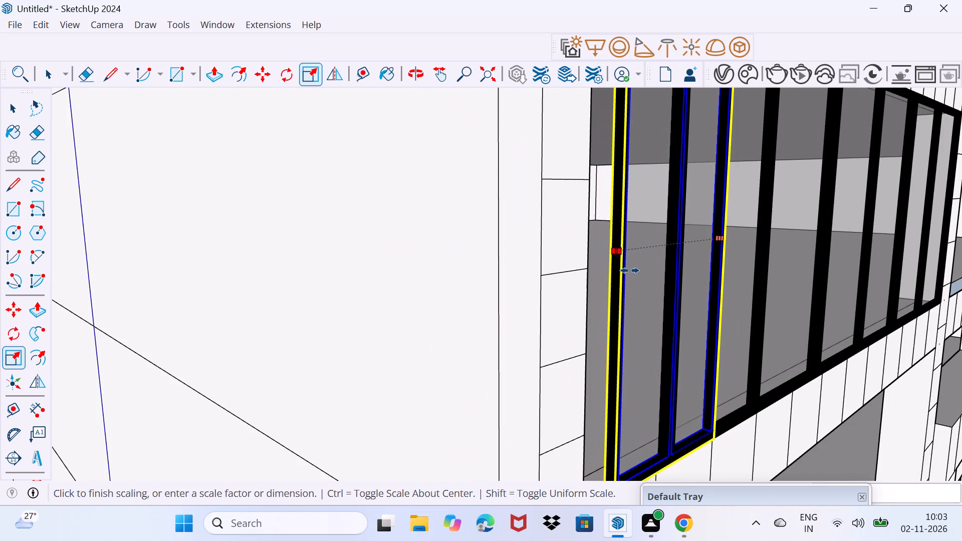
{"action": "left_click", "coordinate": [647, 265]}
Move the narrowed window along the sill until its inner lower corner meets the adjacent window's outer corner.
{"action": "scroll", "coordinate": [669, 264], "scroll_direction": "down", "scroll_amount": 3}
{"action": "middle_click_drag", "start_coordinate": [669, 264], "coordinate": [669, 265]}
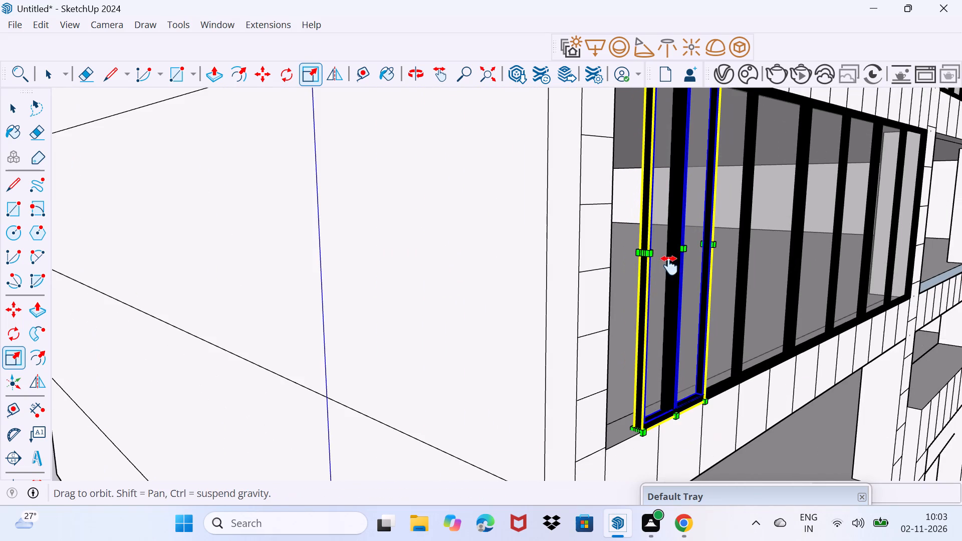
{"action": "middle_click_drag", "start_coordinate": [669, 265], "coordinate": [412, 337]}
{"action": "middle_click_drag", "start_coordinate": [418, 361], "coordinate": [394, 238], "text": "shift"}
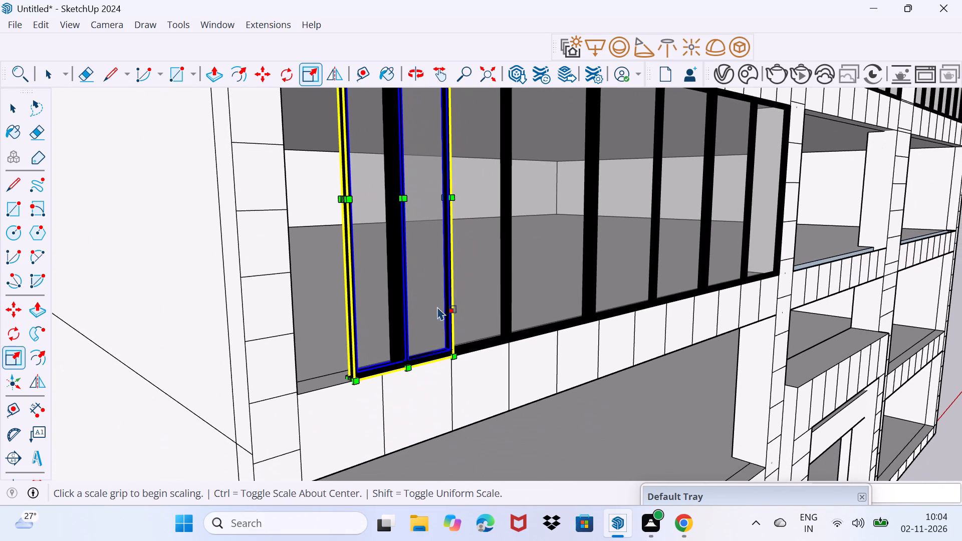
{"action": "key", "text": "m"}
{"action": "left_click", "coordinate": [454, 355]}
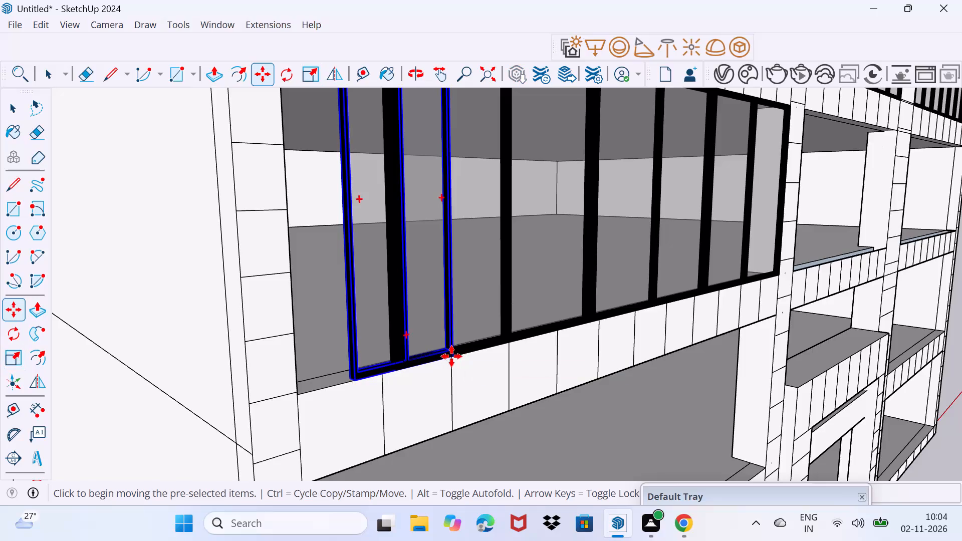
{"action": "left_click", "coordinate": [407, 360]}
Scale the narrowed window's outer edge slightly inward to meet the end pillar.
{"action": "scroll", "coordinate": [407, 360], "scroll_direction": "down", "scroll_amount": 2}
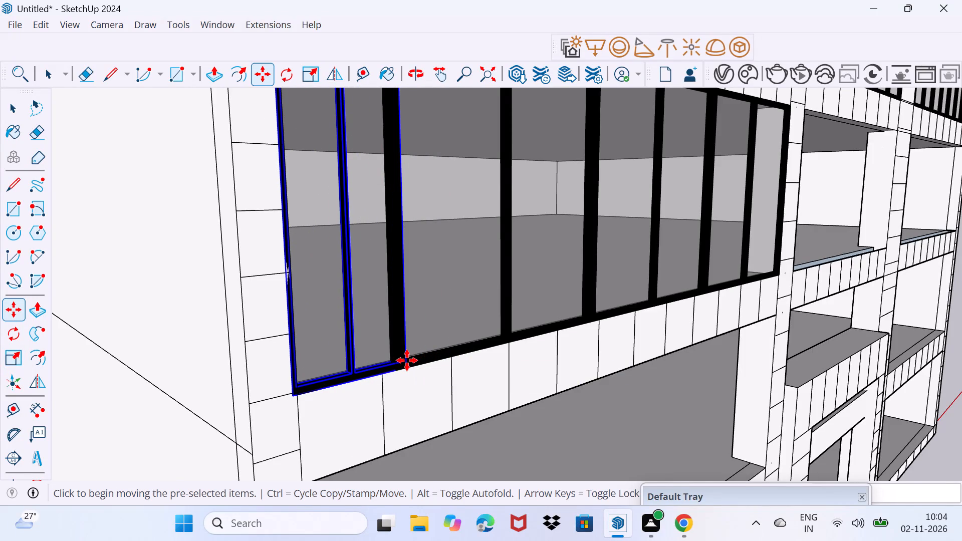
{"action": "scroll", "coordinate": [407, 360], "scroll_direction": "down", "scroll_amount": 2}
{"action": "middle_click_drag", "start_coordinate": [403, 341], "coordinate": [402, 385]}
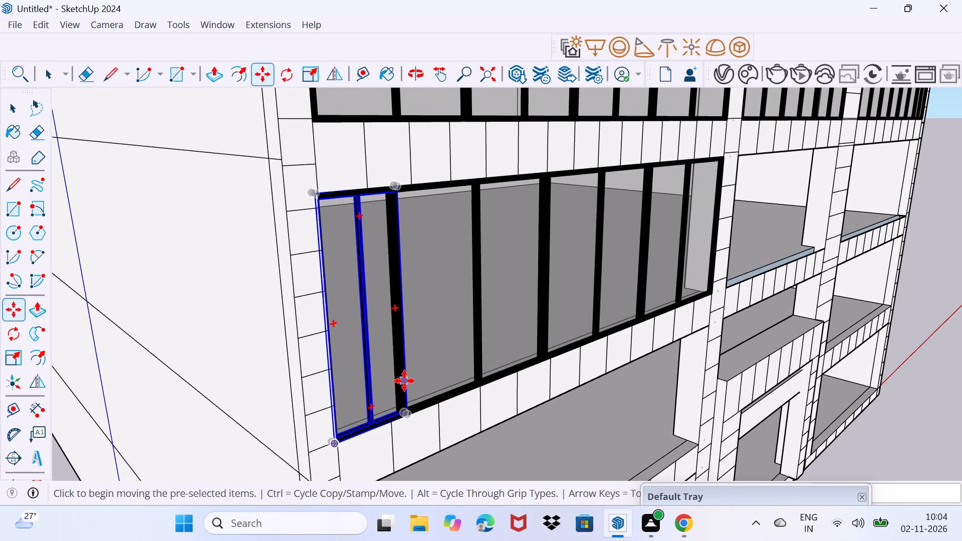
{"action": "key", "text": "s"}
{"action": "left_click", "coordinate": [326, 327]}
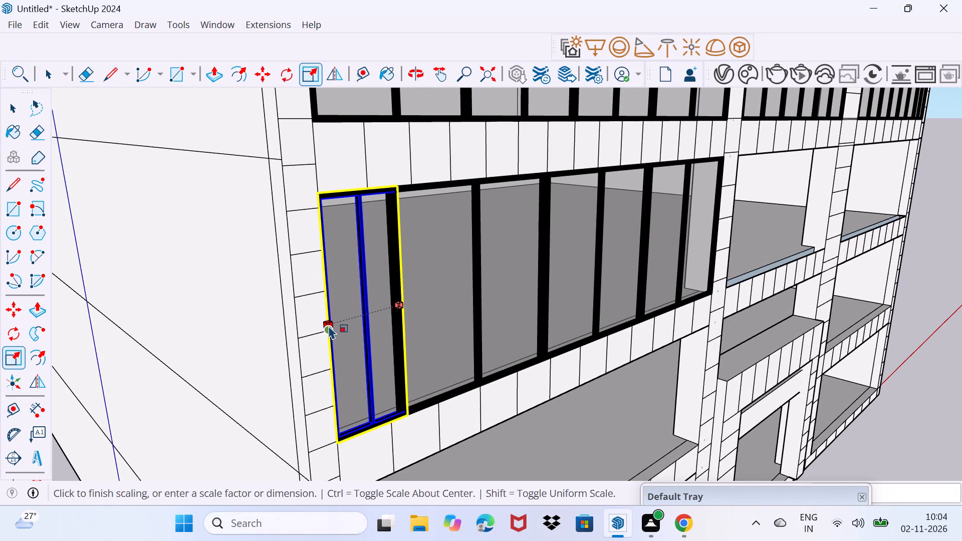
{"action": "key", "text": "space"}
{"action": "left_click_drag", "start_coordinate": [306, 256], "coordinate": [315, 227]}
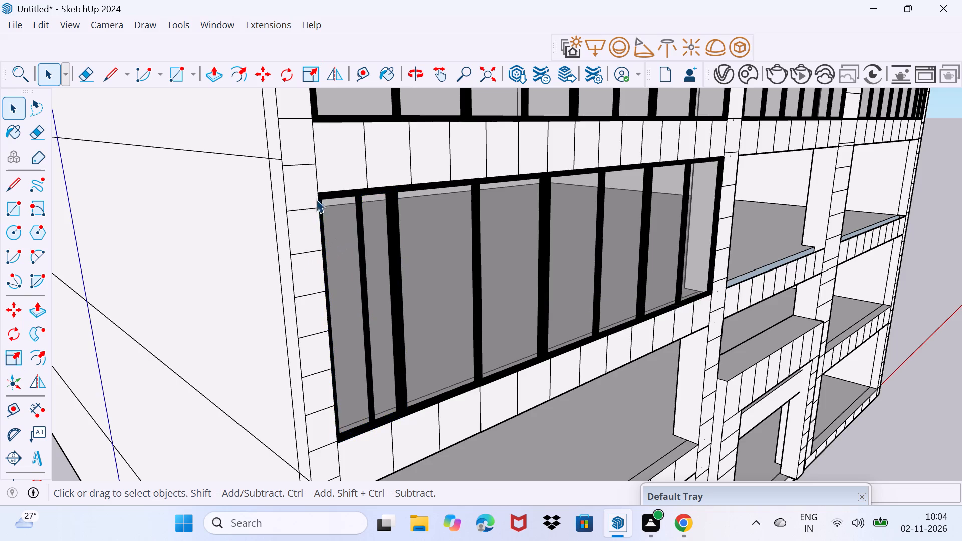
Review the whole front facade and the openings around the entrance that still need windows.
{"action": "scroll", "coordinate": [316, 215], "scroll_direction": "down", "scroll_amount": 4}
{"action": "middle_click_drag", "start_coordinate": [476, 294], "coordinate": [274, 211]}
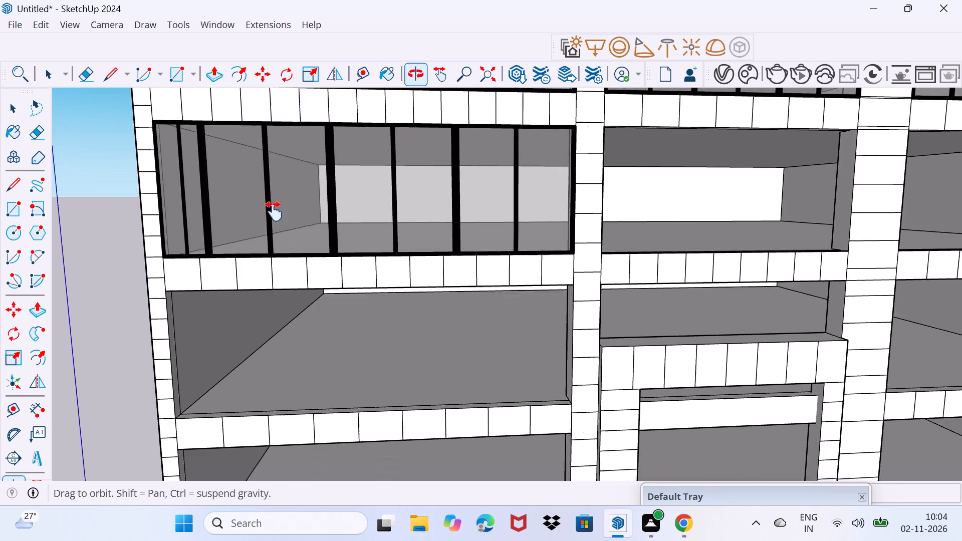
{"action": "middle_click_drag", "start_coordinate": [274, 211], "coordinate": [194, 313]}
{"action": "scroll", "coordinate": [273, 337], "scroll_direction": "down", "scroll_amount": 8}
{"action": "middle_click_drag", "start_coordinate": [323, 372], "coordinate": [354, 326], "text": "shift"}
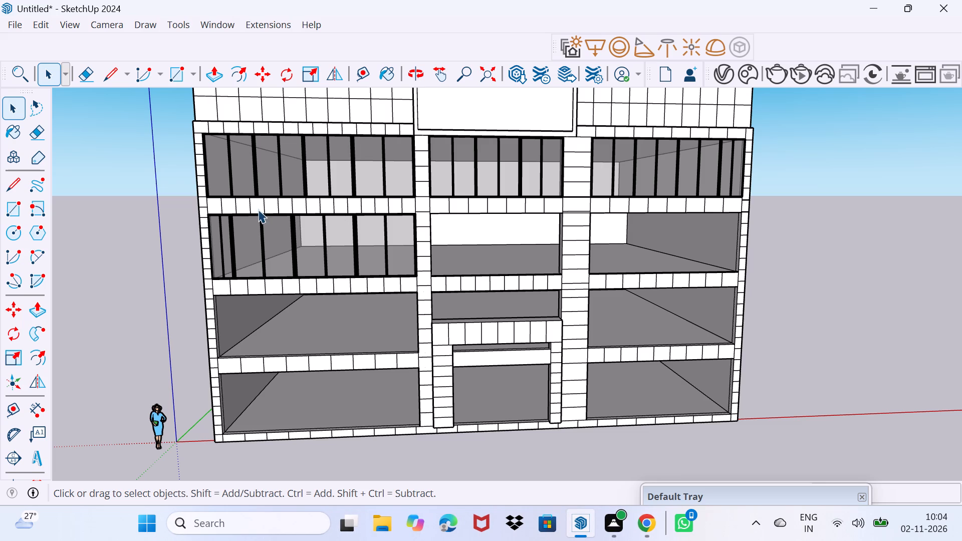
{"action": "scroll", "coordinate": [498, 380], "scroll_direction": "up", "scroll_amount": 3}
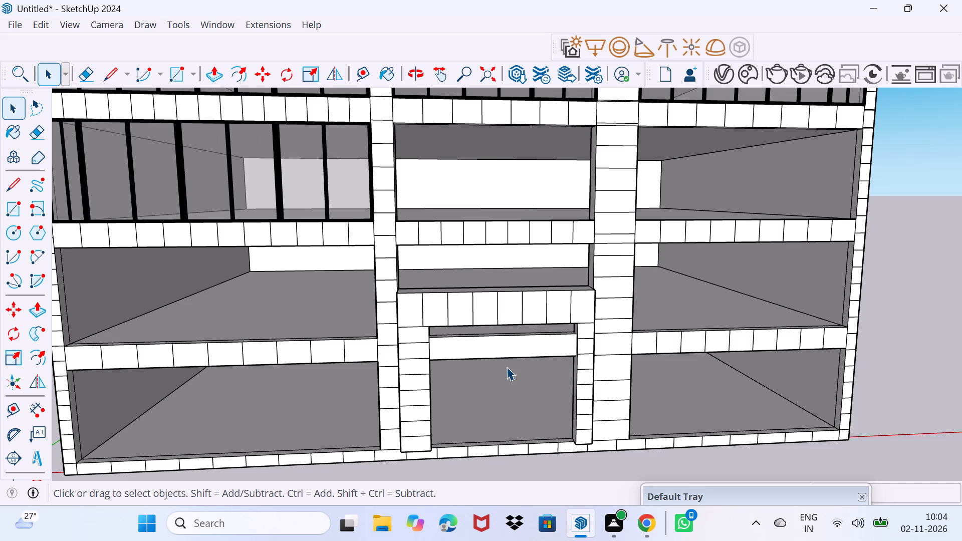
{"action": "scroll", "coordinate": [505, 367], "scroll_direction": "up", "scroll_amount": 1}
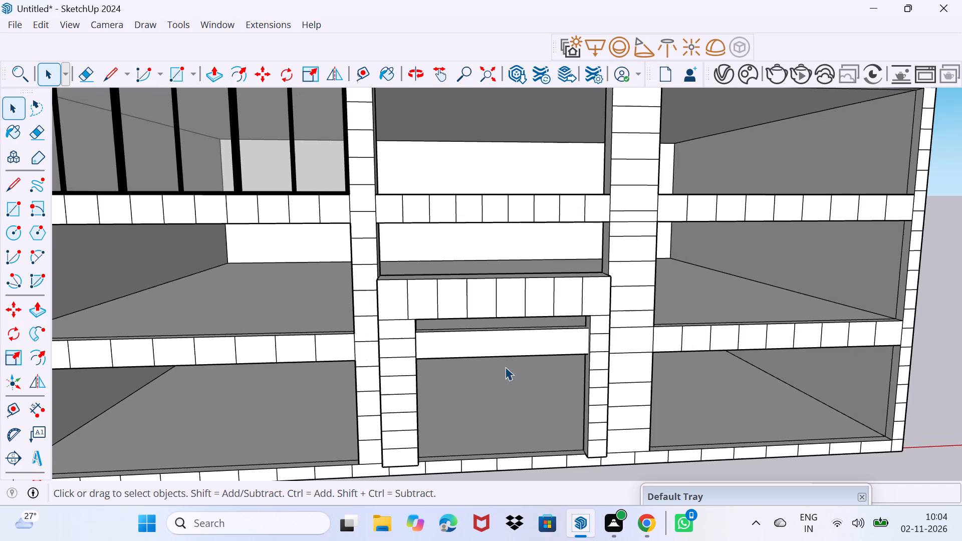
{"action": "middle_click_drag", "start_coordinate": [505, 367], "coordinate": [515, 324]}
{"action": "scroll", "coordinate": [515, 324], "scroll_direction": "down", "scroll_amount": 2}
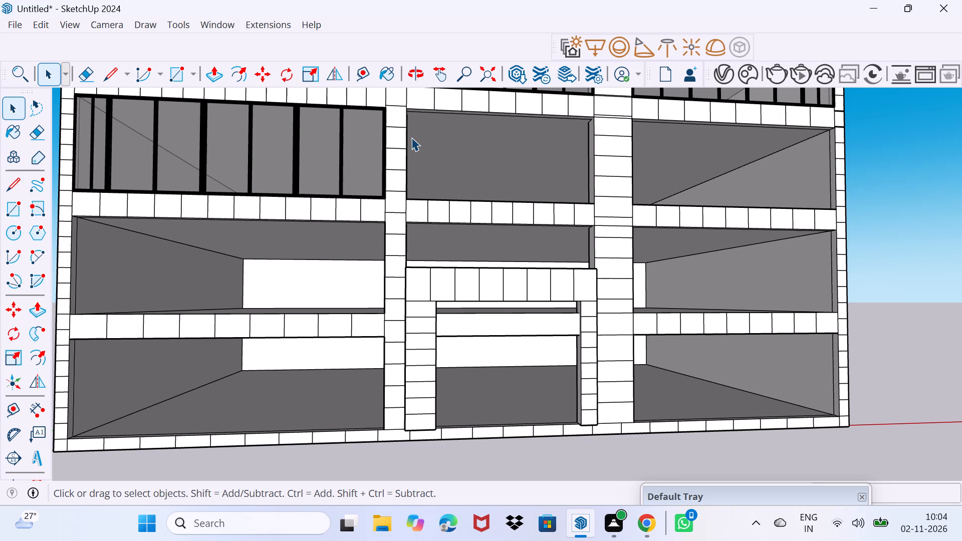
Copy the double window nearest the central bay twice into the adjoining central opening, side by side along the sill from the near pillar.
{"action": "scroll", "coordinate": [438, 217], "scroll_direction": "up", "scroll_amount": 3}
{"action": "middle_click_drag", "start_coordinate": [410, 231], "coordinate": [400, 341]}
{"action": "left_click", "coordinate": [347, 237]}
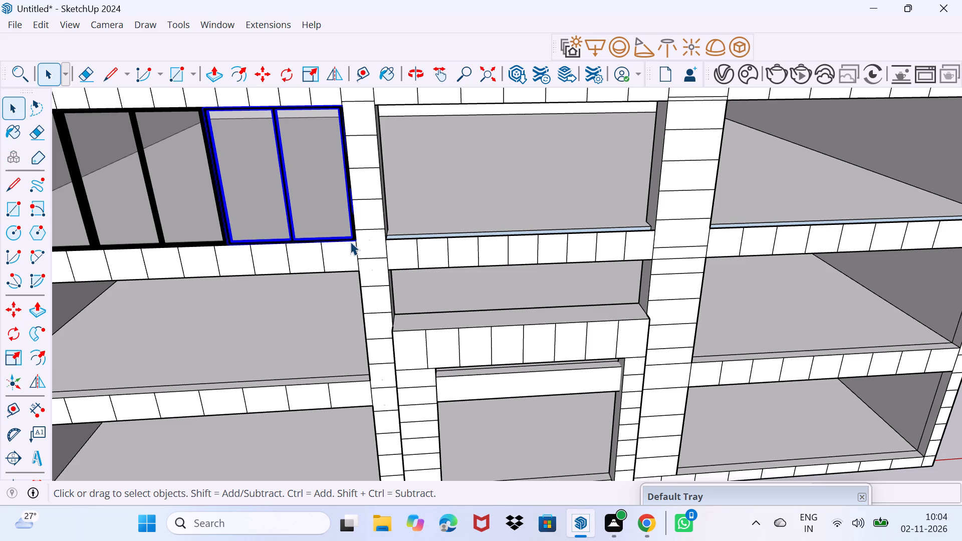
{"action": "key", "text": "m"}
{"action": "left_click", "coordinate": [355, 247]}
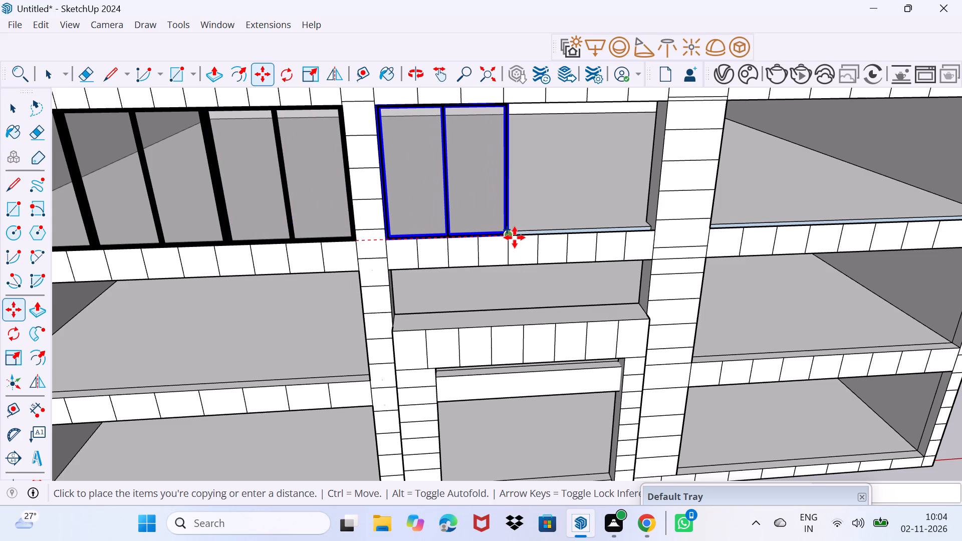
{"action": "left_click", "coordinate": [515, 237]}
{"action": "left_click", "coordinate": [512, 236]}
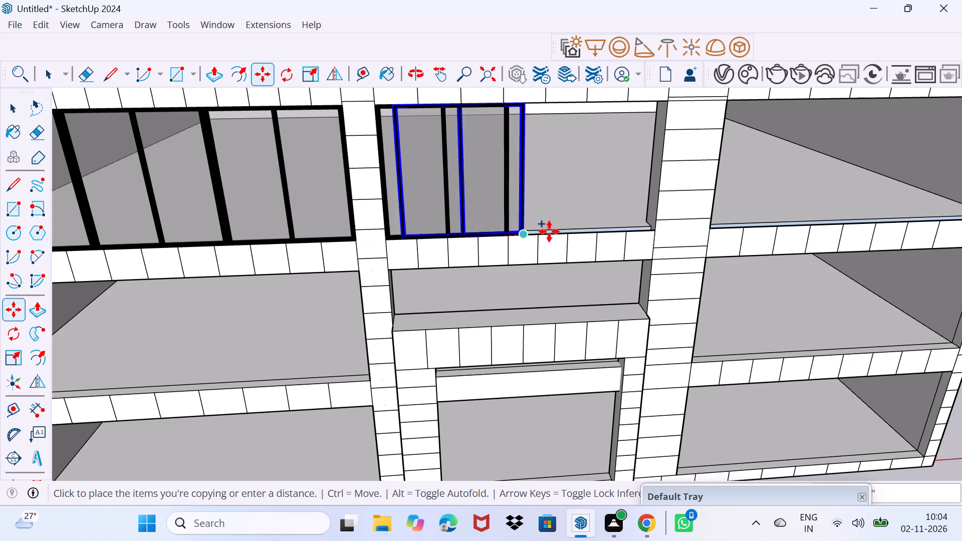
{"action": "left_click", "coordinate": [627, 236]}
Scale the second window copy in the central opening wider from its outer edge until it meets the far pillar.
{"action": "middle_click_drag", "start_coordinate": [644, 225], "coordinate": [407, 257]}
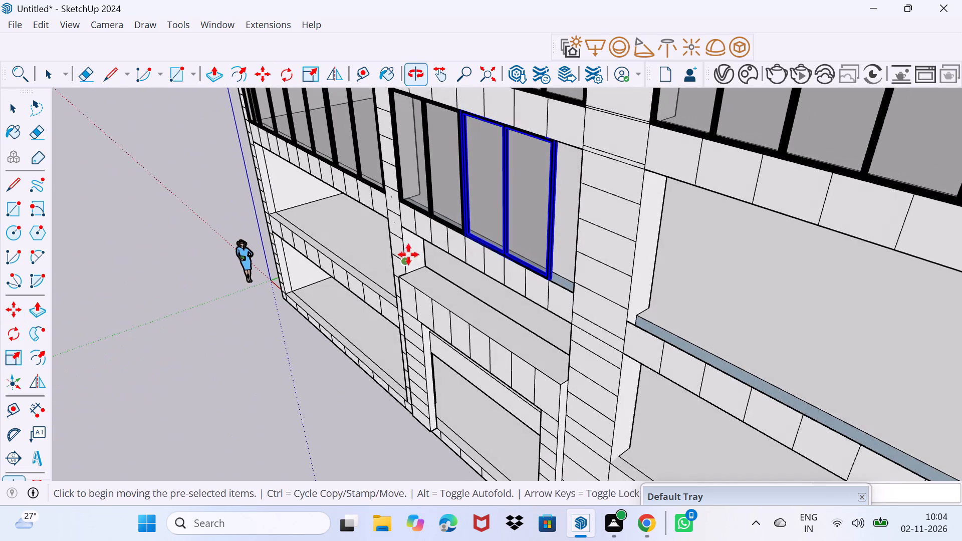
{"action": "key", "text": "s"}
{"action": "scroll", "coordinate": [547, 213], "scroll_direction": "up", "scroll_amount": 8}
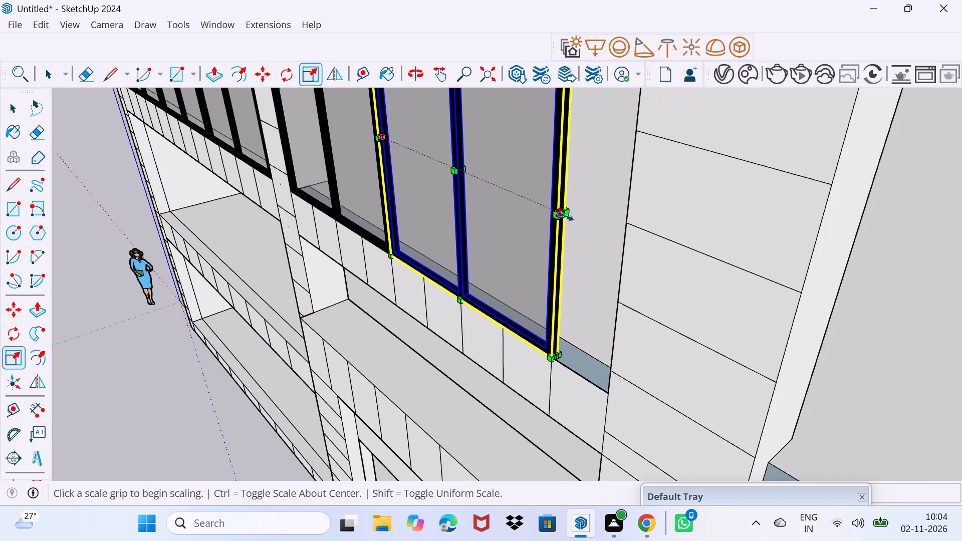
{"action": "left_click", "coordinate": [565, 216]}
{"action": "left_click", "coordinate": [629, 238]}
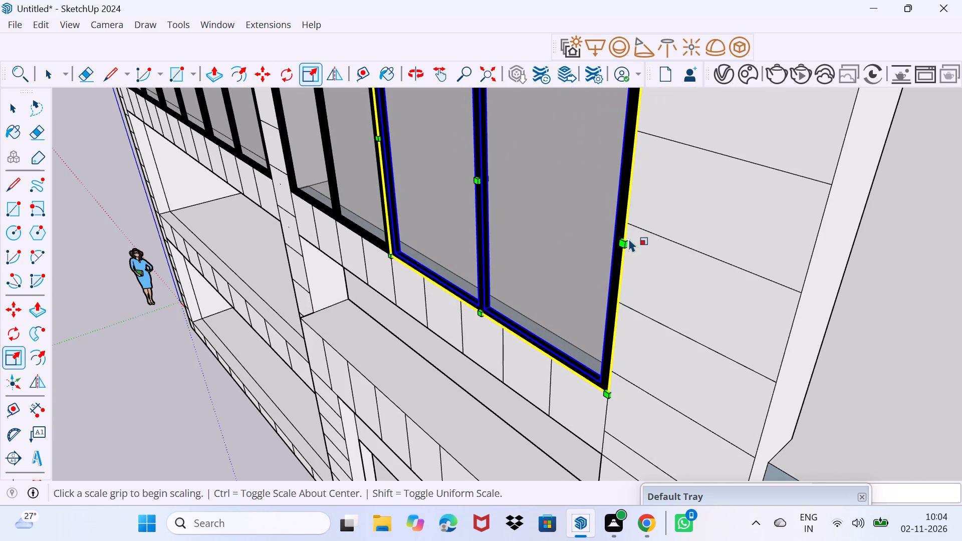
{"action": "key", "text": "space"}
{"action": "left_click_drag", "start_coordinate": [505, 316], "coordinate": [585, 213]}
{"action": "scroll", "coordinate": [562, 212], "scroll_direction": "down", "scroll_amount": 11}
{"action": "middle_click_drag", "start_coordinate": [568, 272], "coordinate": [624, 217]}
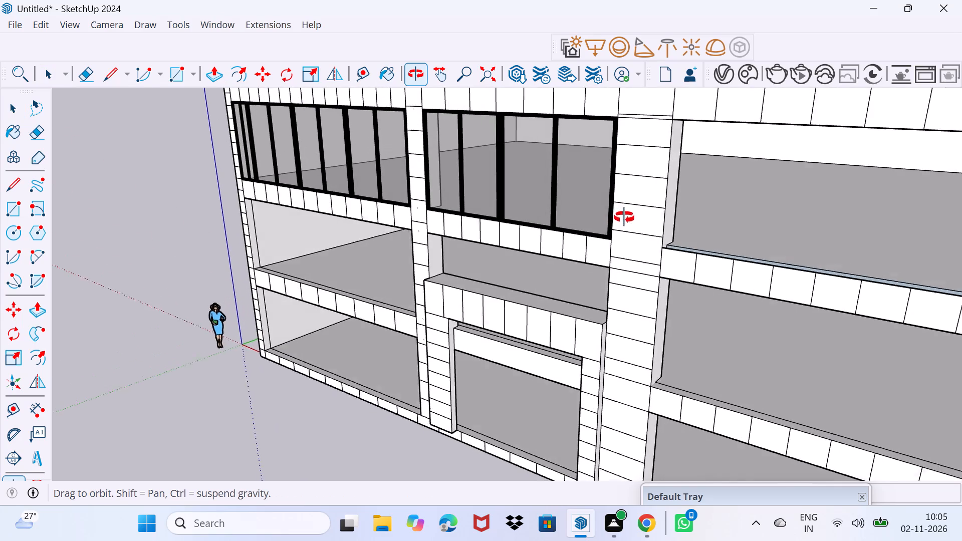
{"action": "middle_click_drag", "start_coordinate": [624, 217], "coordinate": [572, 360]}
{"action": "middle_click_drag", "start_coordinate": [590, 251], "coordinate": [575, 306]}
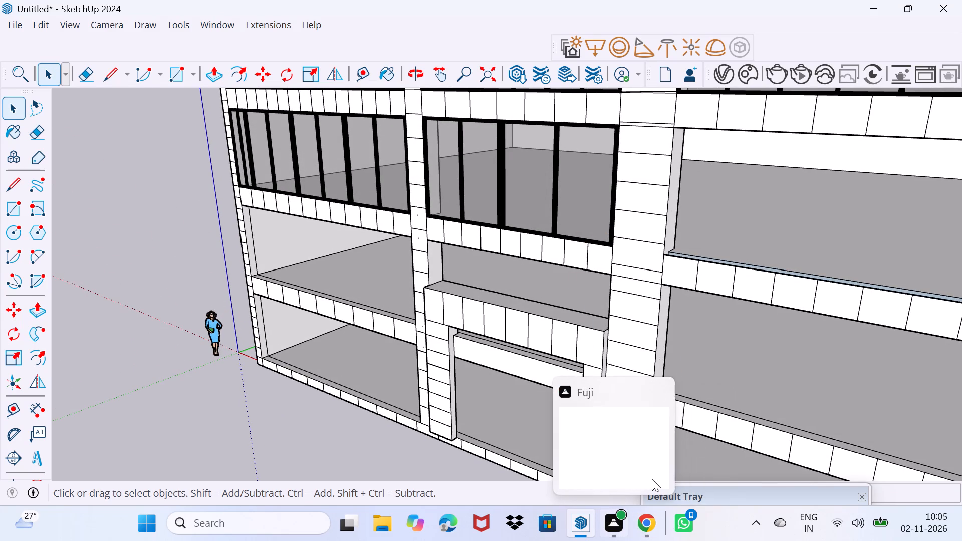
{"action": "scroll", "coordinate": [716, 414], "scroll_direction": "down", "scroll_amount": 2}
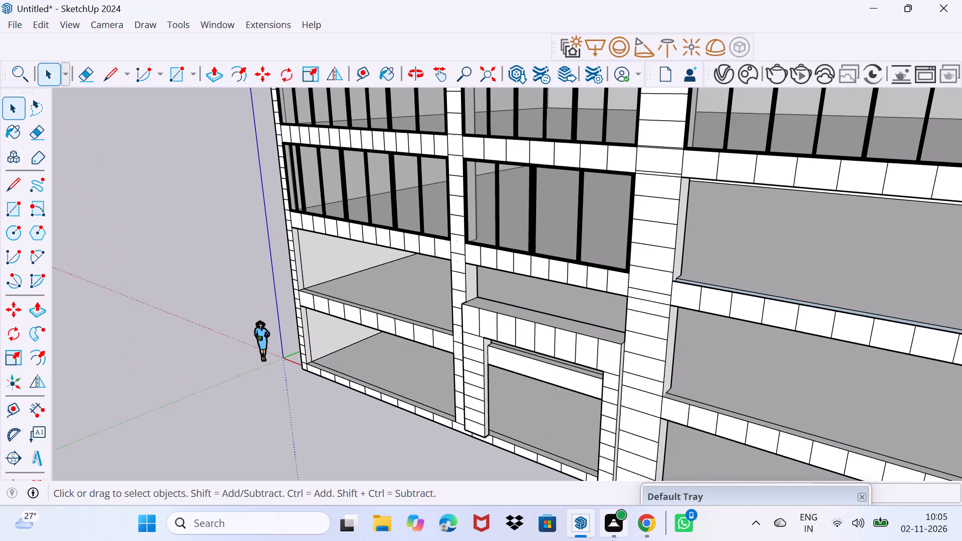
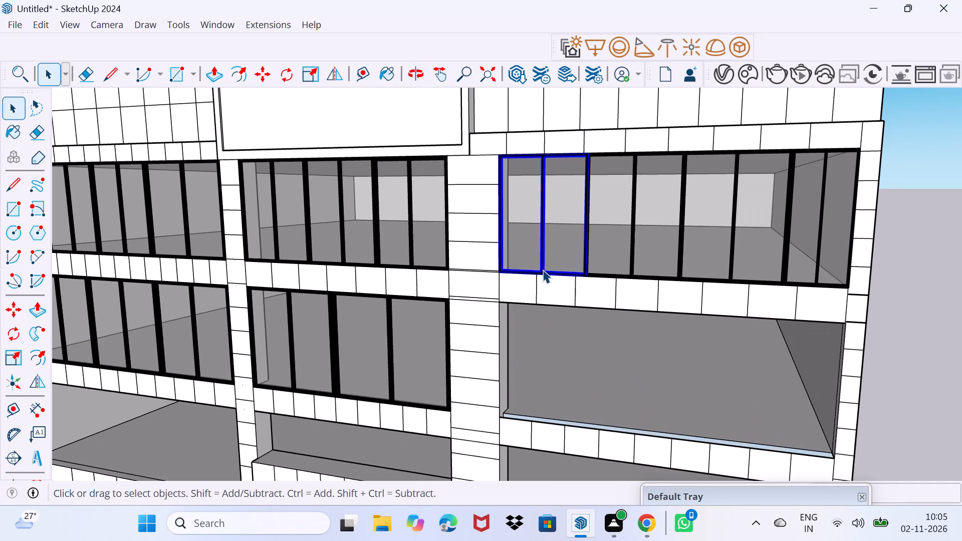
Copy the selected double window into the empty opening directly below, setting its bottom corner on the front sill corner beside the pillar.
{"action": "key", "text": "m"}
{"action": "left_click", "coordinate": [591, 277]}
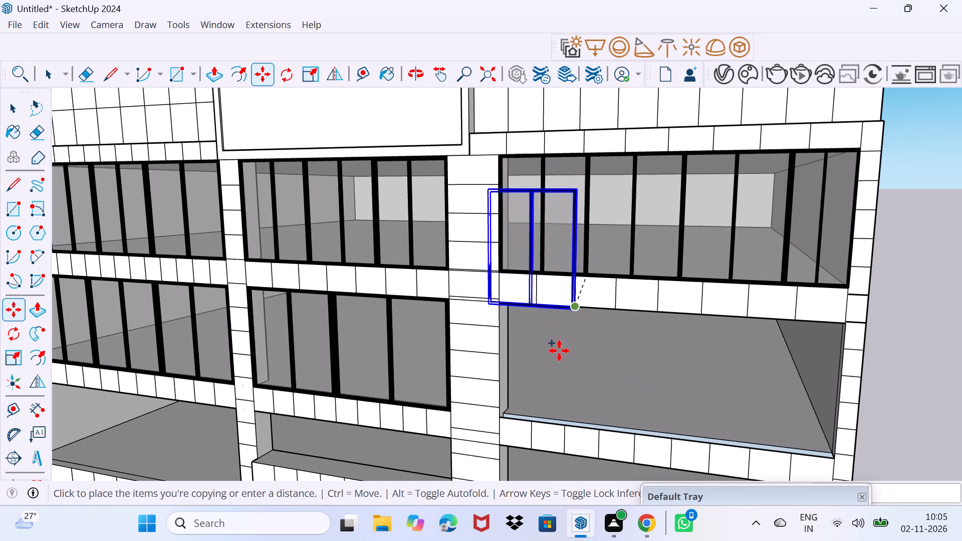
{"action": "scroll", "coordinate": [574, 442], "scroll_direction": "up", "scroll_amount": 8}
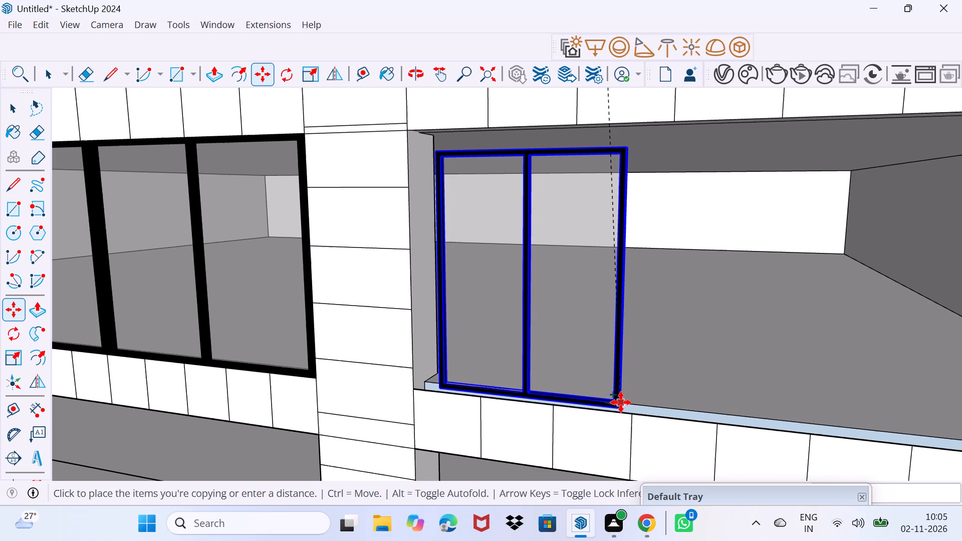
{"action": "left_click", "coordinate": [625, 397]}
{"action": "scroll", "coordinate": [624, 404], "scroll_direction": "up", "scroll_amount": 1}
{"action": "left_click", "coordinate": [624, 404]}
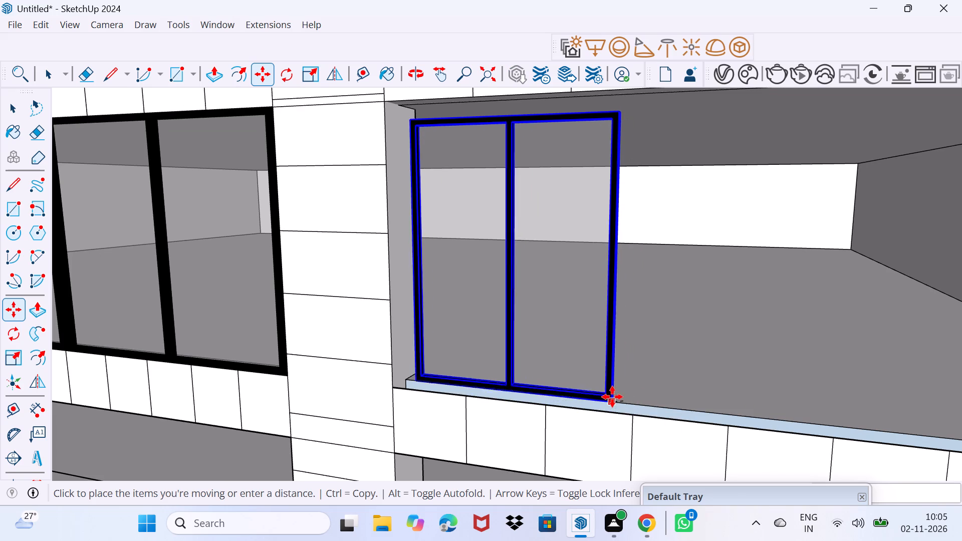
{"action": "left_click", "coordinate": [611, 381]}
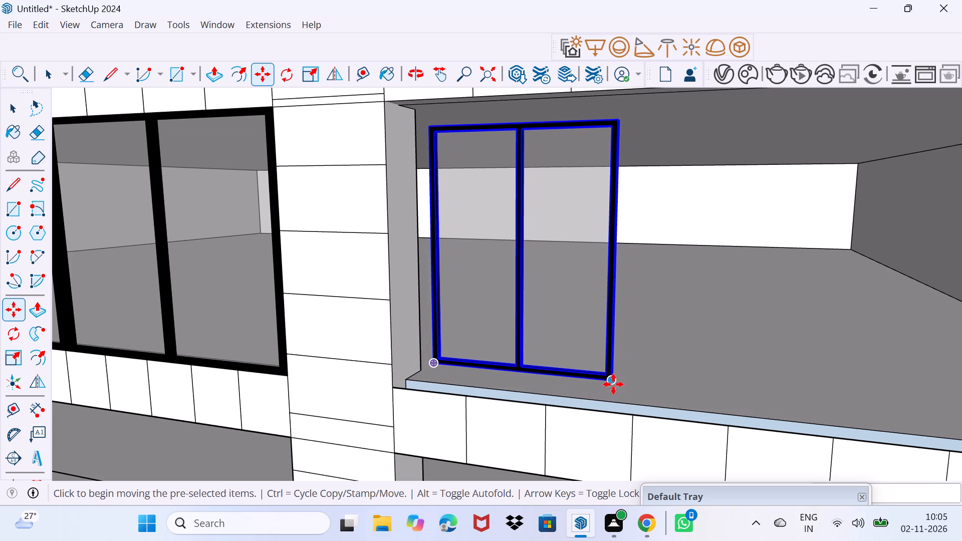
{"action": "left_click", "coordinate": [436, 360]}
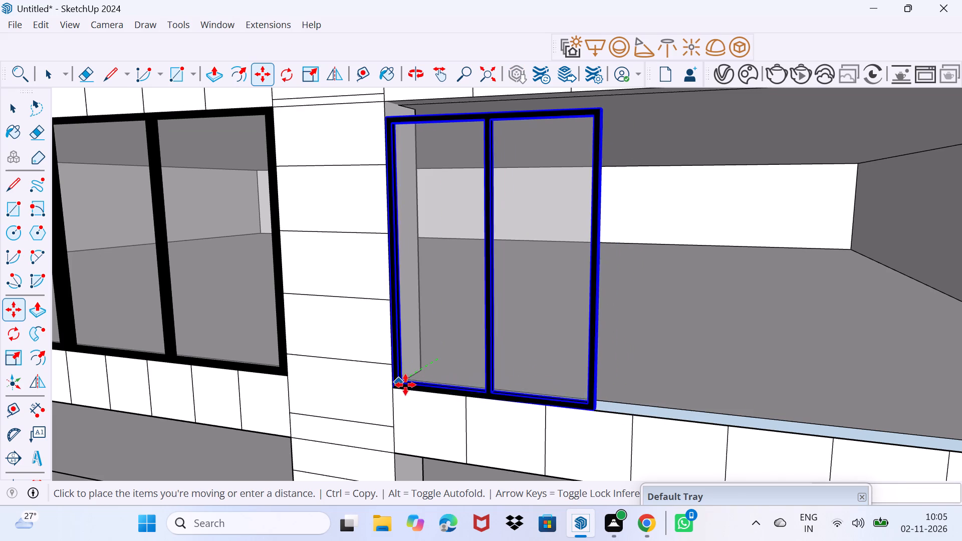
{"action": "left_click", "coordinate": [400, 387]}
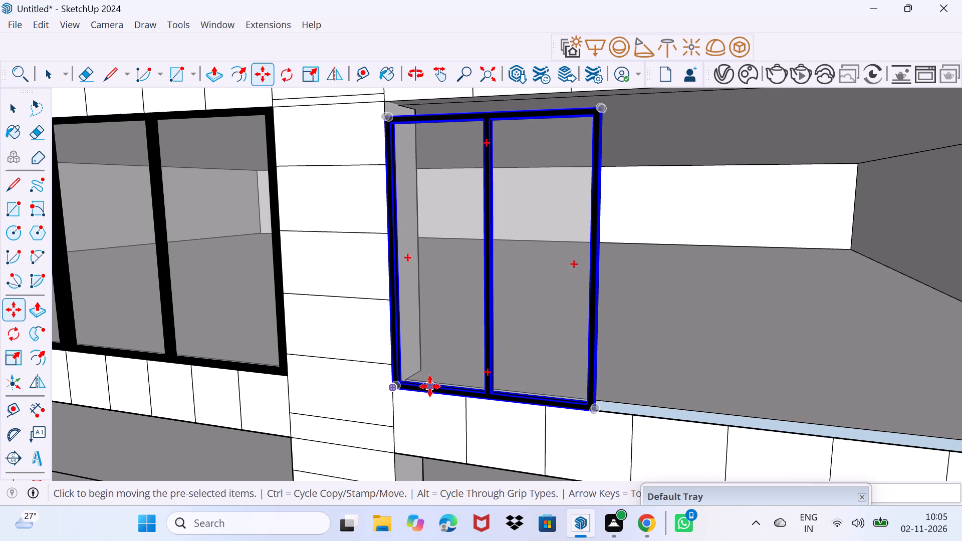
Scale the copied window taller from its top edge until it meets the top of the opening.
{"action": "key", "text": "s"}
{"action": "middle_click_drag", "start_coordinate": [450, 174], "coordinate": [460, 250]}
{"action": "middle_click_drag", "start_coordinate": [460, 250], "coordinate": [469, 318]}
{"action": "scroll", "coordinate": [495, 235], "scroll_direction": "up", "scroll_amount": 2}
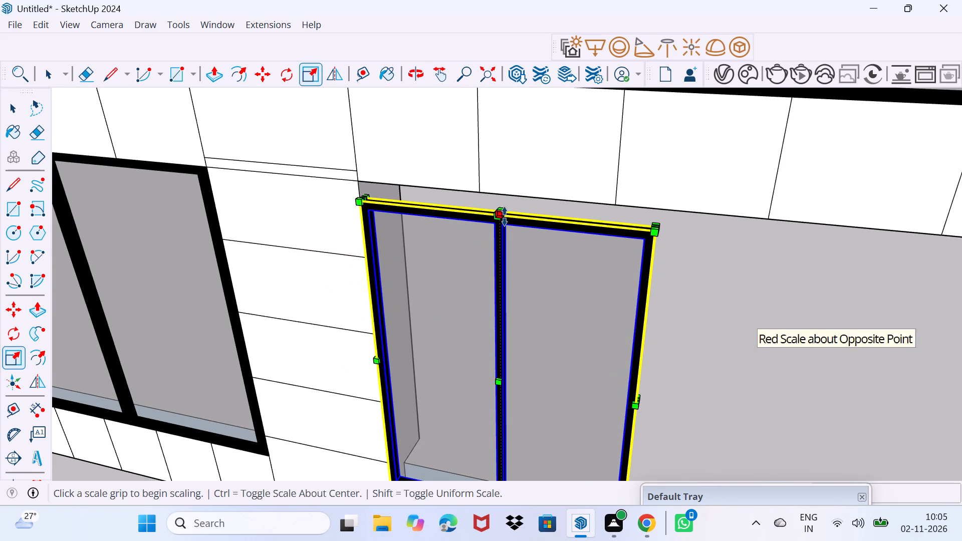
{"action": "left_click", "coordinate": [505, 216]}
{"action": "left_click", "coordinate": [508, 197]}
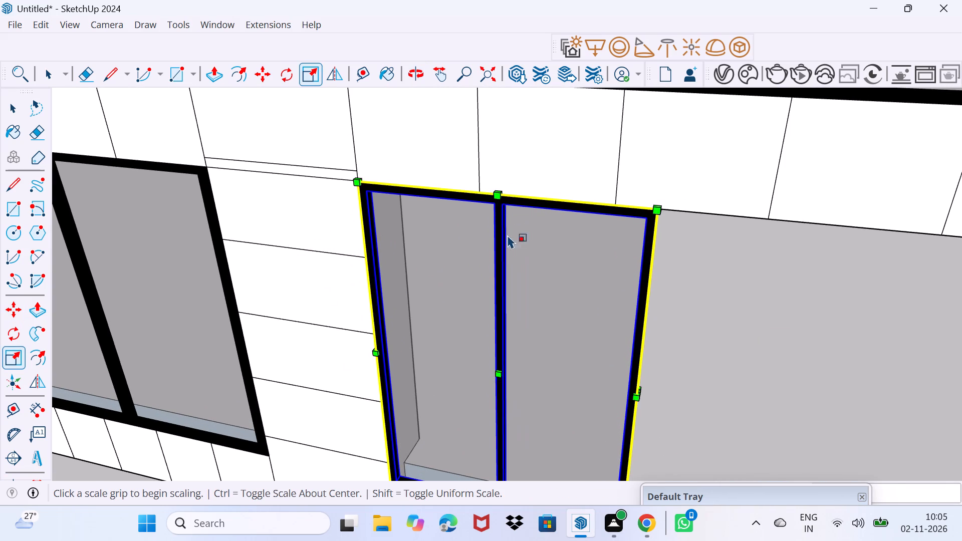
{"action": "scroll", "coordinate": [509, 243], "scroll_direction": "down", "scroll_amount": 8}
{"action": "middle_click_drag", "start_coordinate": [538, 327], "coordinate": [486, 203]}
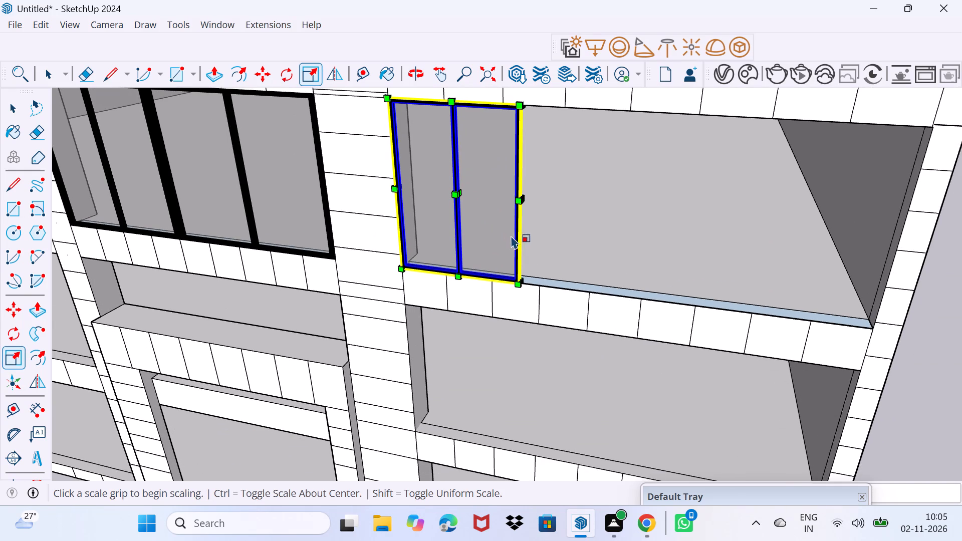
Copy the fitted double window three times along the sill towards the end pillar, with the last copy overlapping the pillar.
{"action": "key", "text": "m"}
{"action": "left_click", "coordinate": [524, 289]}
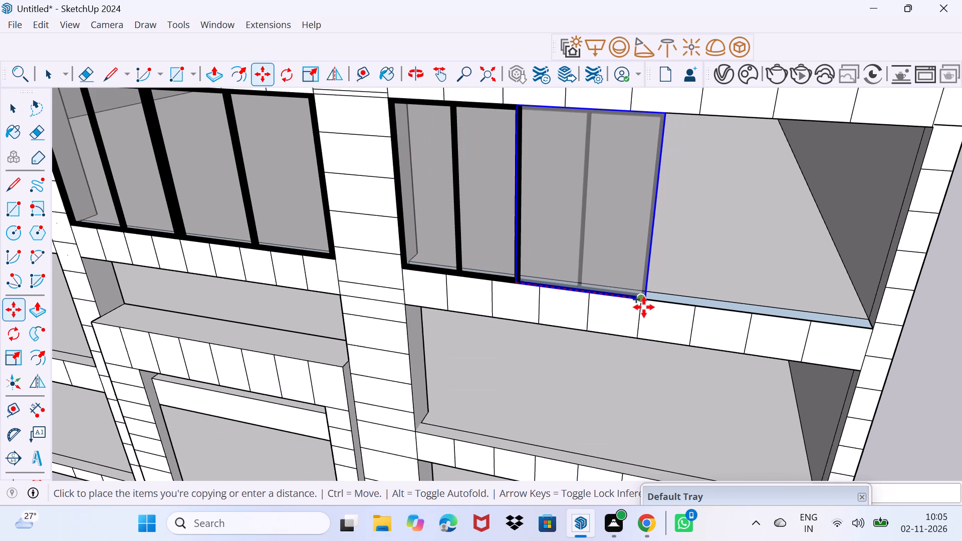
{"action": "left_click", "coordinate": [643, 307]}
{"action": "left_click", "coordinate": [651, 306]}
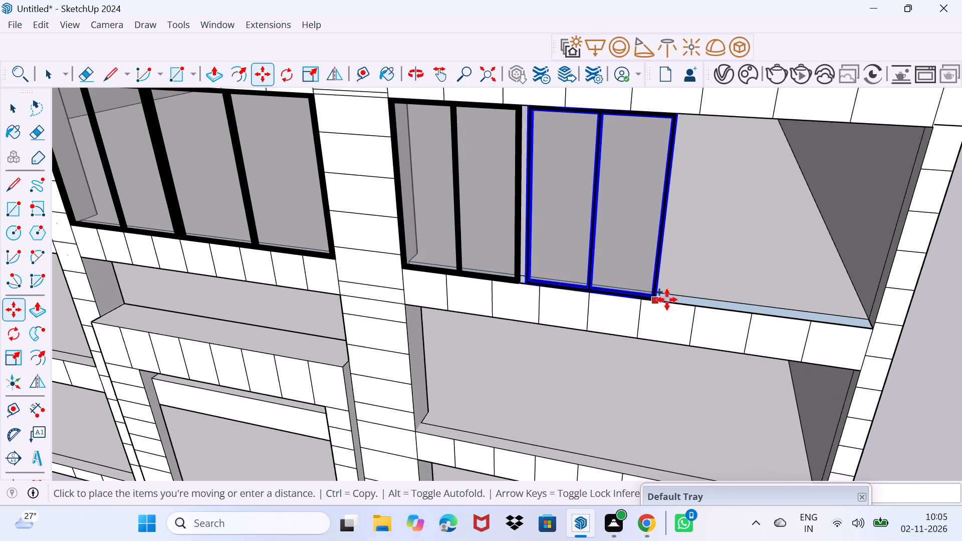
{"action": "scroll", "coordinate": [62, 529], "scroll_direction": "down", "scroll_amount": 4}
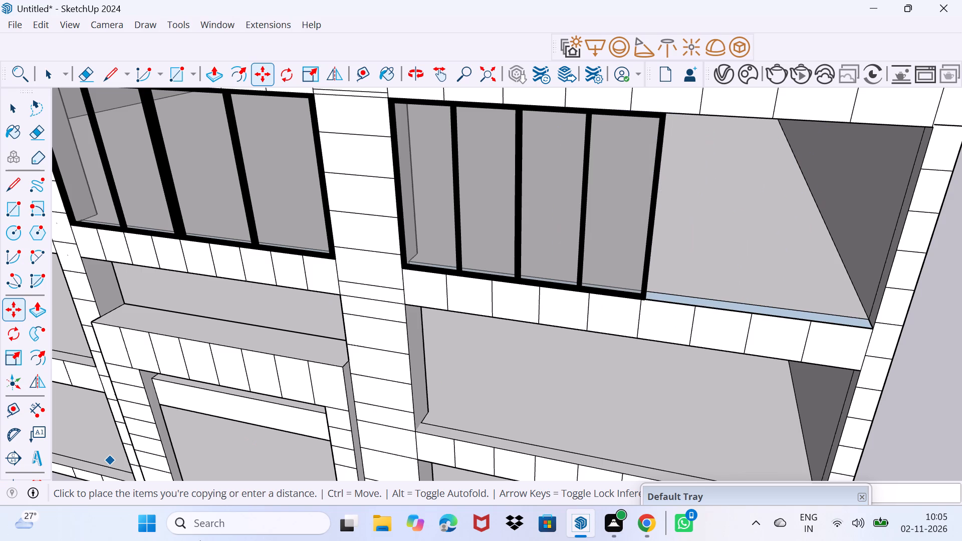
{"action": "scroll", "coordinate": [729, 437], "scroll_direction": "down", "scroll_amount": 3}
{"action": "middle_click_drag", "start_coordinate": [609, 374], "coordinate": [411, 367]}
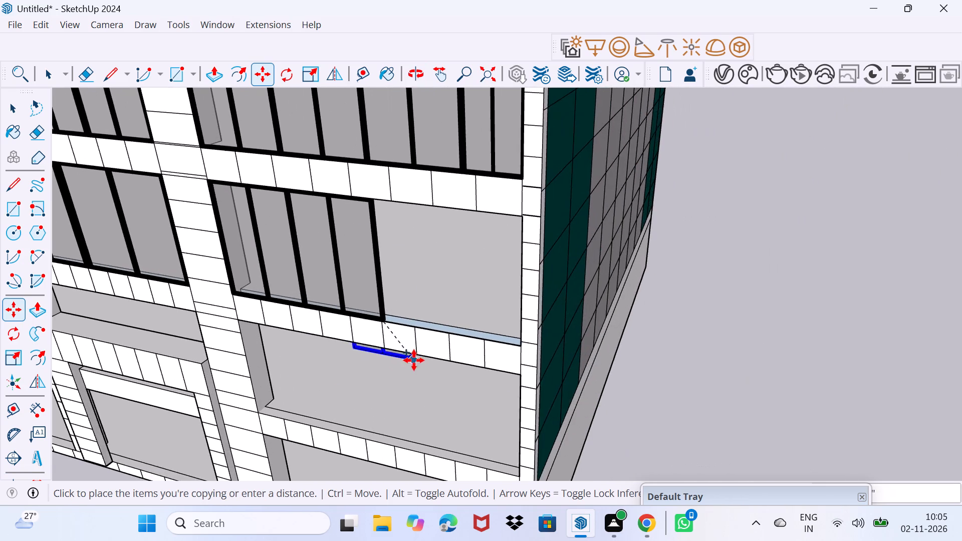
{"action": "scroll", "coordinate": [410, 352], "scroll_direction": "up", "scroll_amount": 8}
{"action": "middle_click_drag", "start_coordinate": [440, 327], "coordinate": [450, 484]}
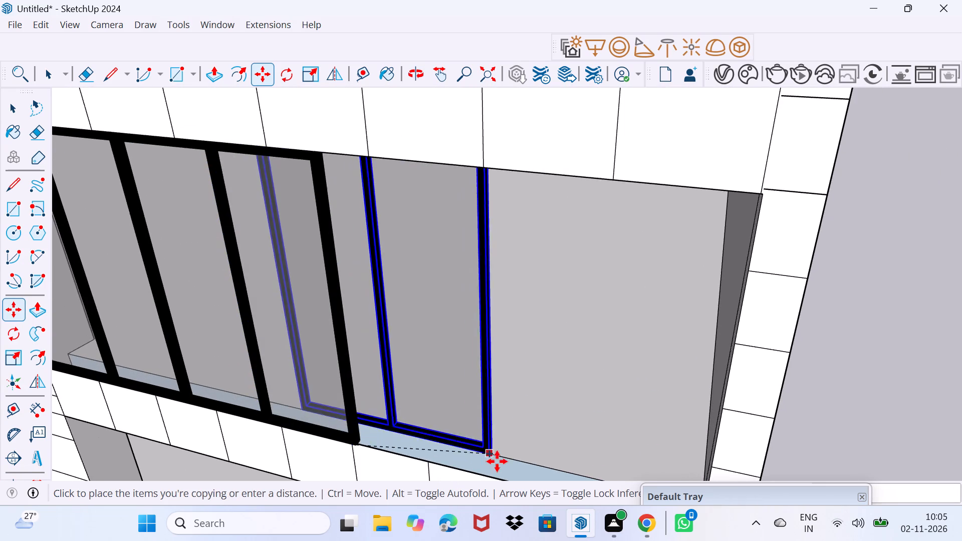
{"action": "middle_click_drag", "start_coordinate": [514, 478], "coordinate": [442, 403], "text": "shift"}
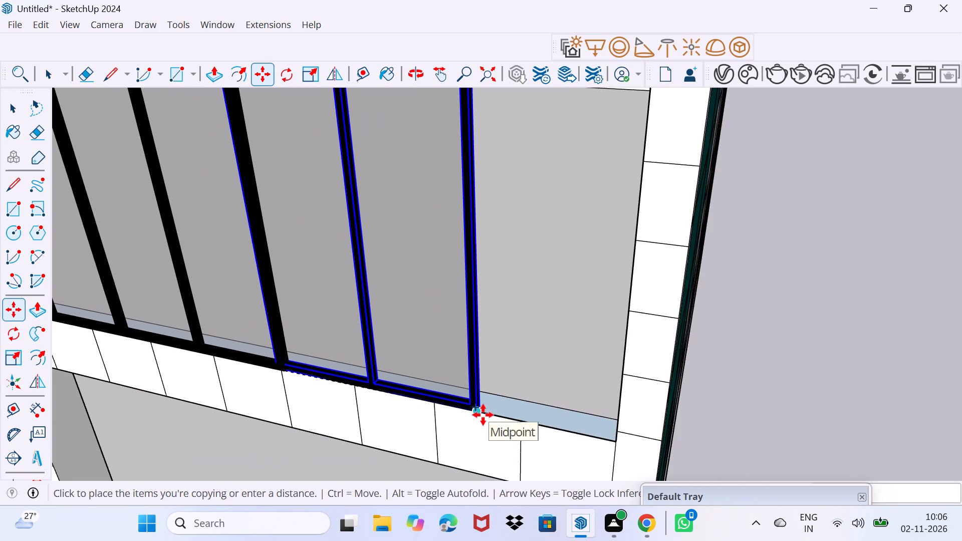
{"action": "left_click", "coordinate": [485, 415]}
{"action": "left_click", "coordinate": [478, 411]}
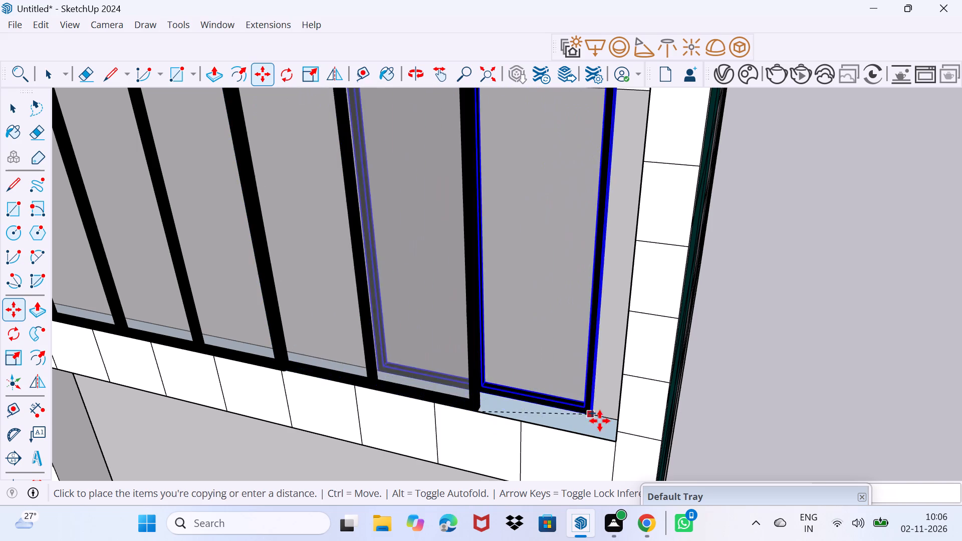
{"action": "scroll", "coordinate": [601, 422], "scroll_direction": "down", "scroll_amount": 4}
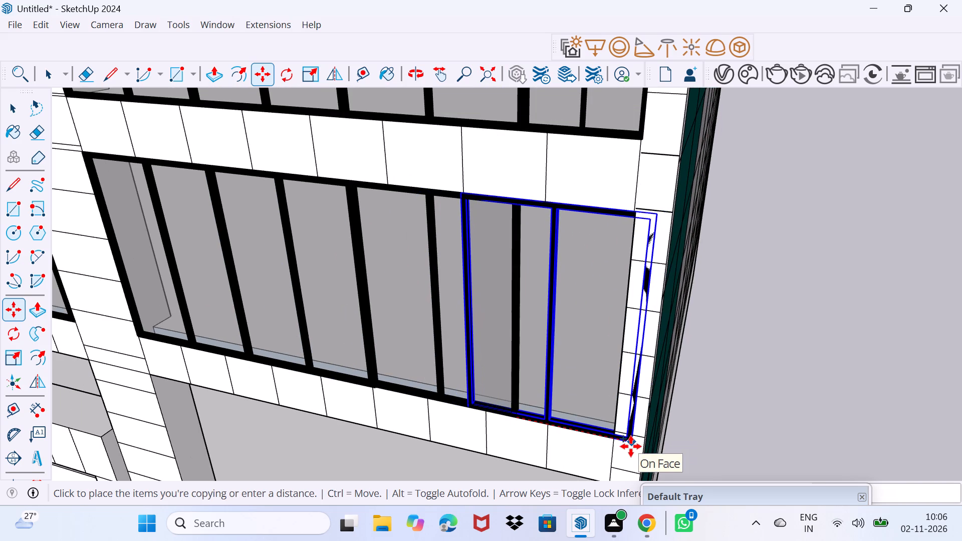
{"action": "left_click", "coordinate": [643, 447]}
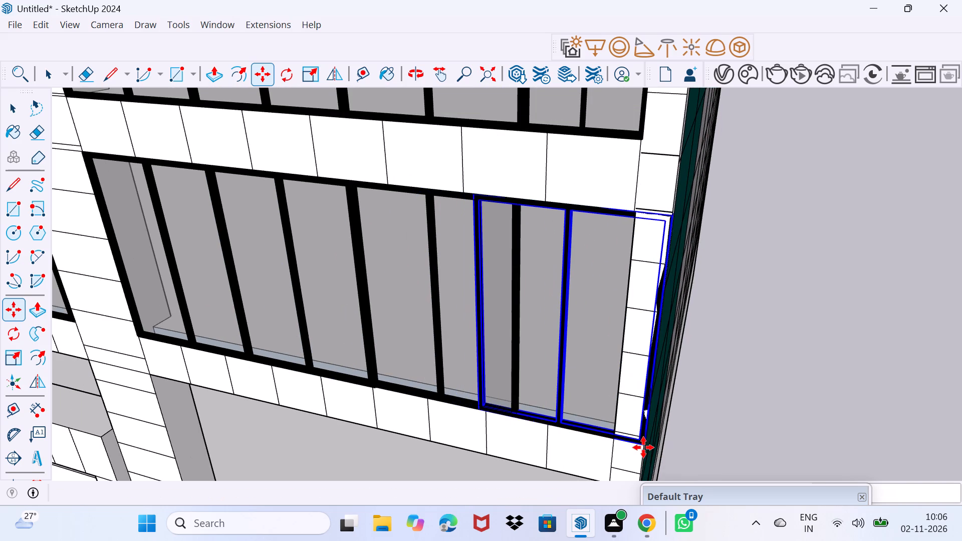
Scale the last window copy narrower from its inner edge and move it against the preceding window.
{"action": "key", "text": "s"}
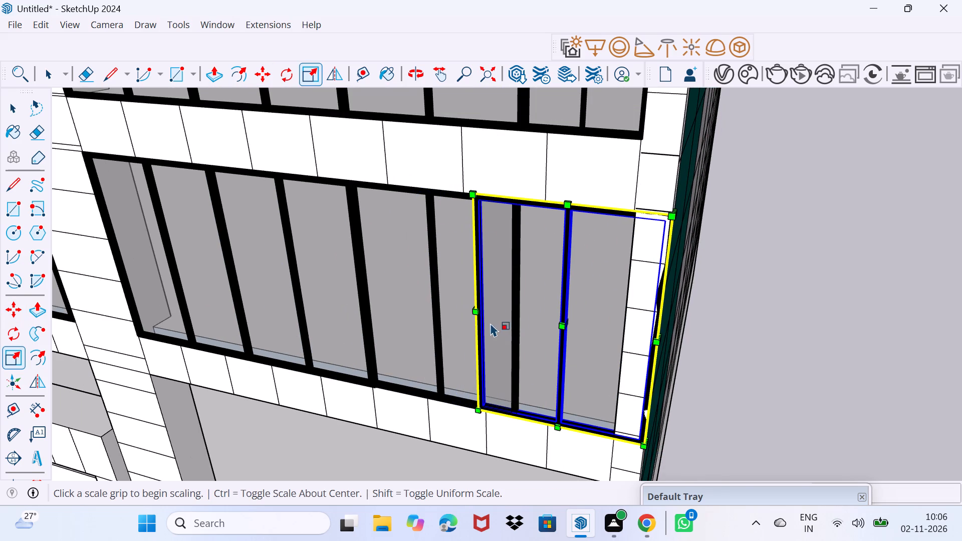
{"action": "left_click", "coordinate": [477, 309]}
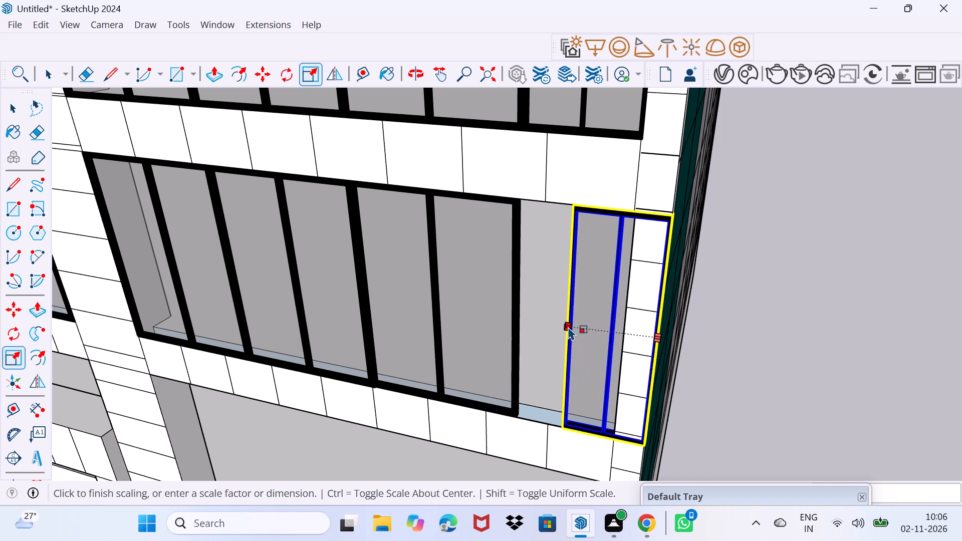
{"action": "left_click", "coordinate": [568, 327]}
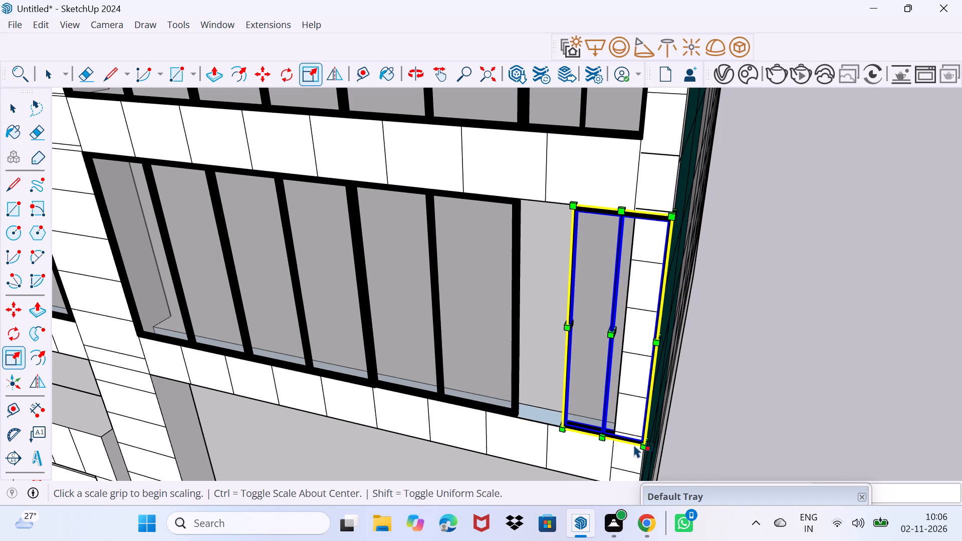
{"action": "key", "text": "m"}
{"action": "left_click", "coordinate": [644, 445]}
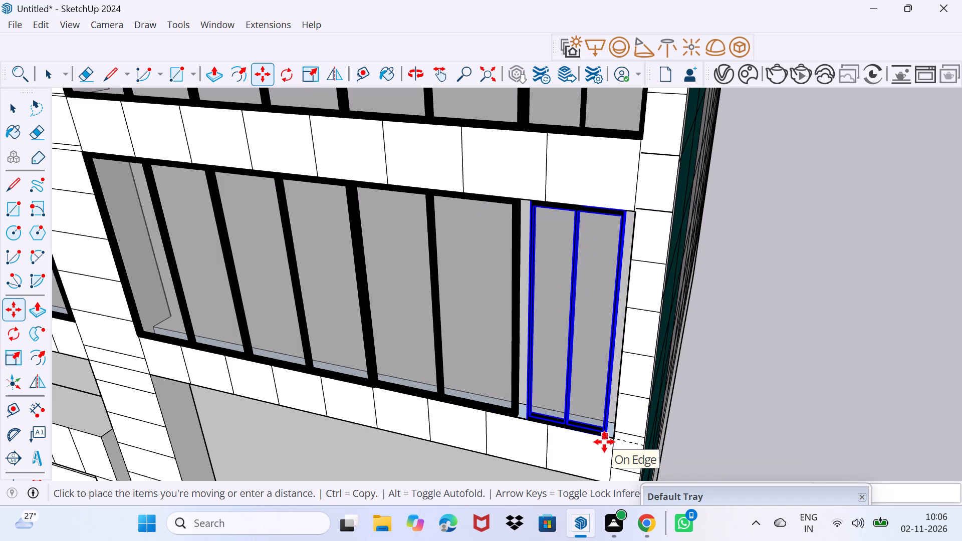
{"action": "left_click", "coordinate": [592, 442]}
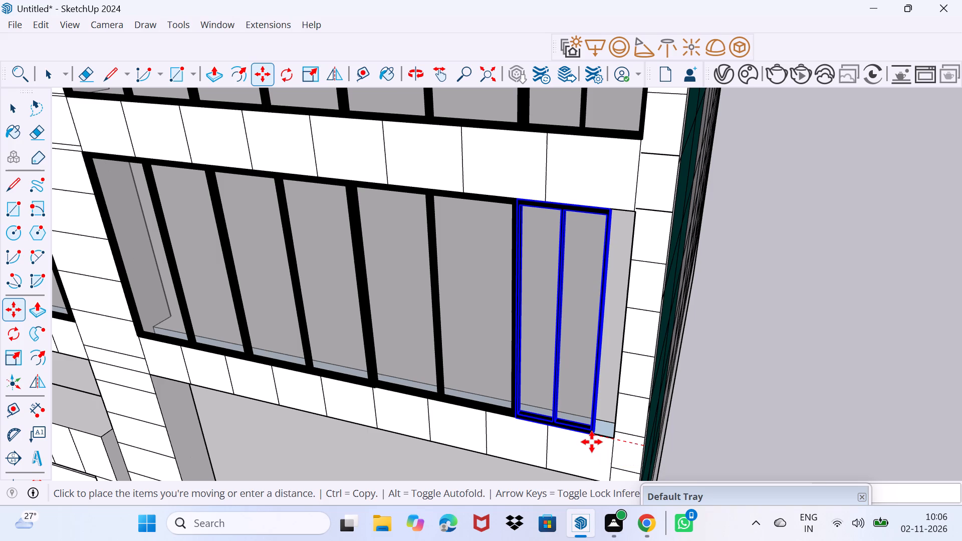
Scale the narrowed window wider from its outer edge until it meets the end pillar, and clear the selection.
{"action": "key", "text": "s"}
{"action": "scroll", "coordinate": [596, 410], "scroll_direction": "up", "scroll_amount": 3}
{"action": "middle_click_drag", "start_coordinate": [585, 406], "coordinate": [451, 368]}
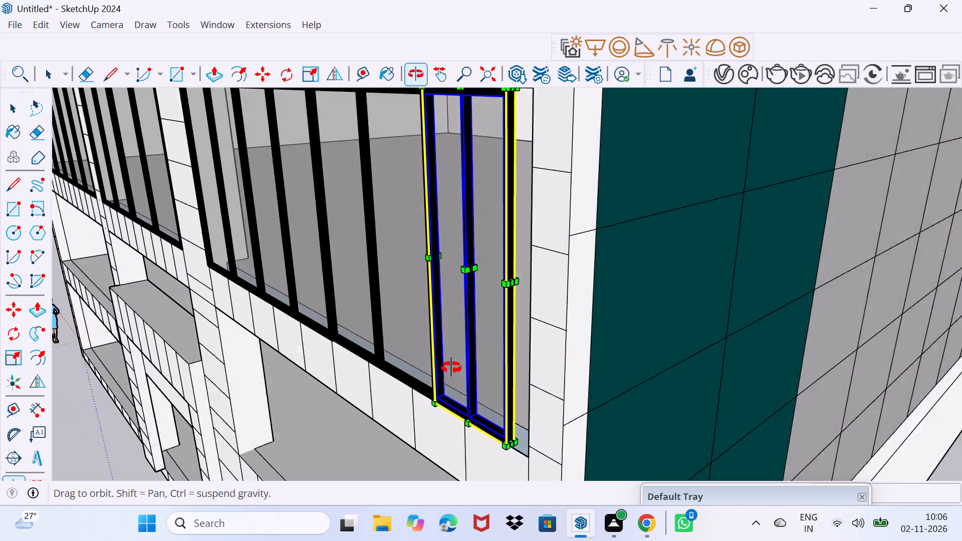
{"action": "middle_click_drag", "start_coordinate": [451, 368], "coordinate": [445, 364]}
{"action": "scroll", "coordinate": [483, 325], "scroll_direction": "up", "scroll_amount": 3}
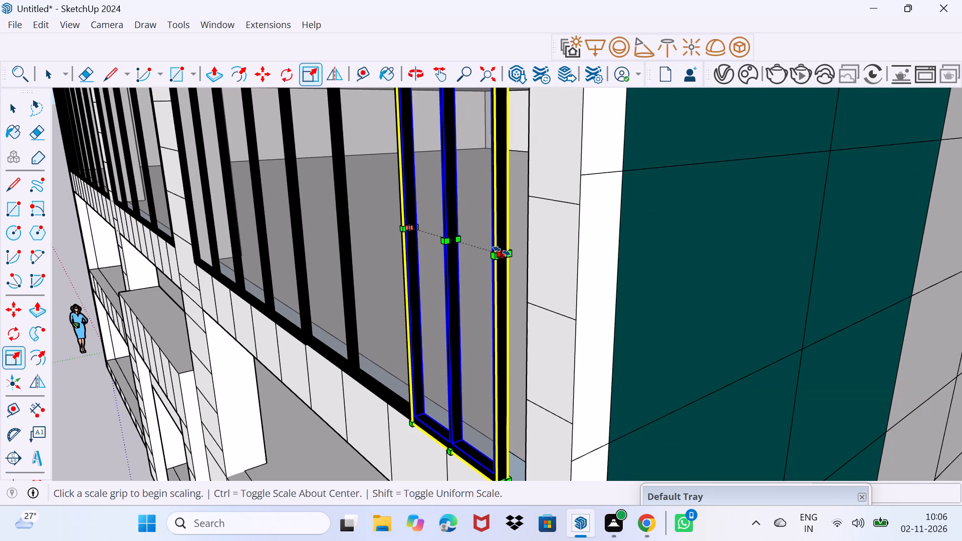
{"action": "left_click", "coordinate": [502, 251]}
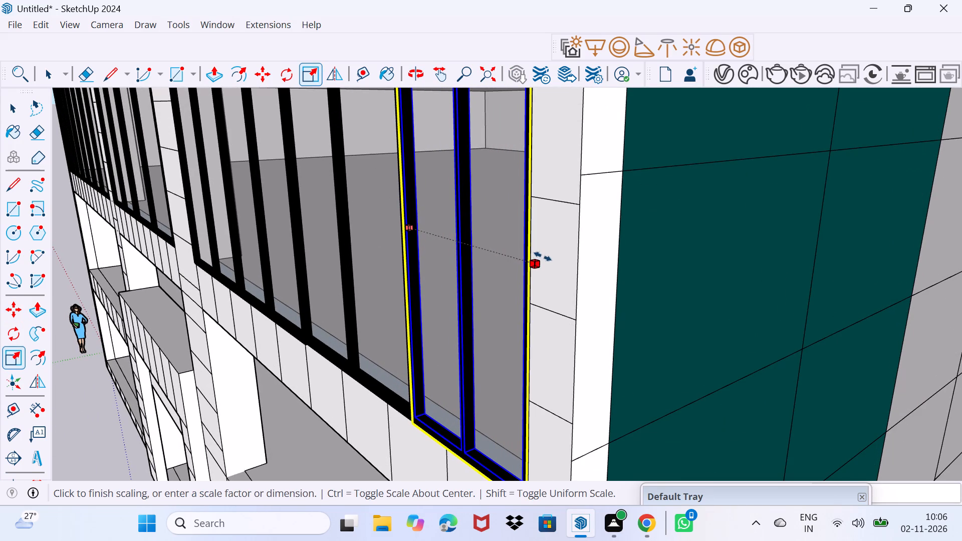
{"action": "left_click", "coordinate": [543, 256]}
{"action": "scroll", "coordinate": [518, 290], "scroll_direction": "down", "scroll_amount": 8}
{"action": "middle_click_drag", "start_coordinate": [493, 356], "coordinate": [590, 295]}
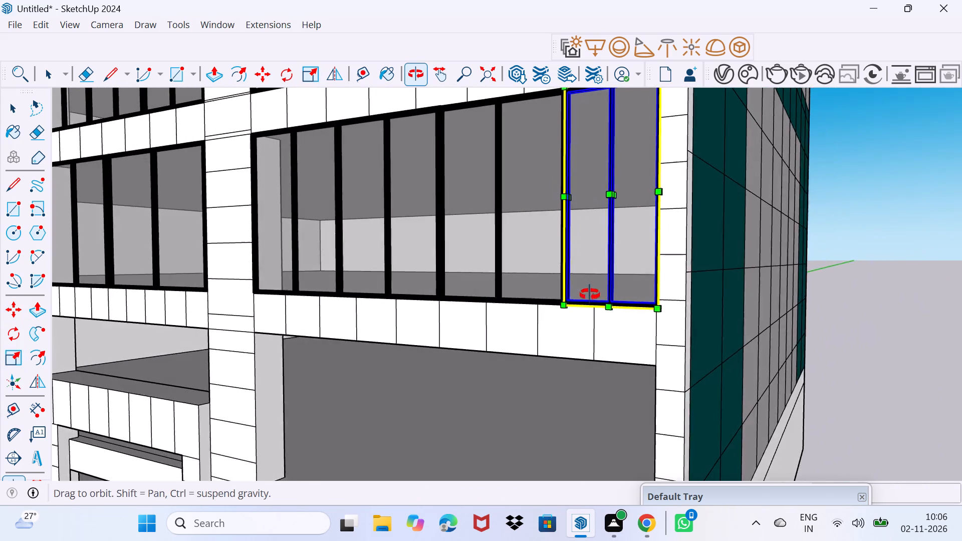
{"action": "middle_click_drag", "start_coordinate": [590, 295], "coordinate": [591, 295]}
{"action": "scroll", "coordinate": [548, 325], "scroll_direction": "up", "scroll_amount": 4}
{"action": "key", "text": "space"}
{"action": "left_click_drag", "start_coordinate": [566, 326], "coordinate": [585, 300]}
Examine the completed window row, its fit at the end pillar and the front facade's remaining empty openings.
{"action": "scroll", "coordinate": [564, 308], "scroll_direction": "down", "scroll_amount": 4}
{"action": "middle_click_drag", "start_coordinate": [553, 329], "coordinate": [574, 329]}
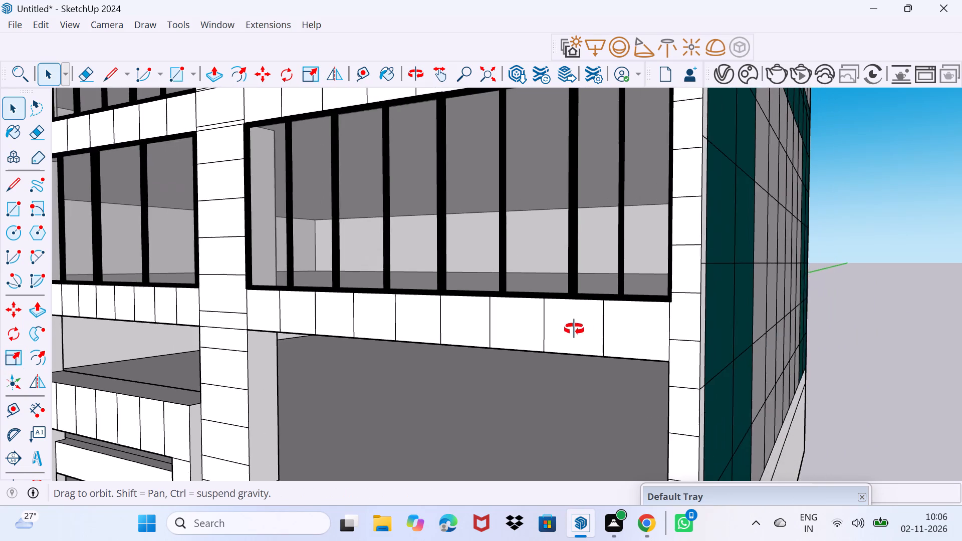
{"action": "middle_click_drag", "start_coordinate": [574, 329], "coordinate": [661, 345]}
{"action": "scroll", "coordinate": [661, 345], "scroll_direction": "down", "scroll_amount": 6}
{"action": "middle_click_drag", "start_coordinate": [697, 335], "coordinate": [697, 335]}
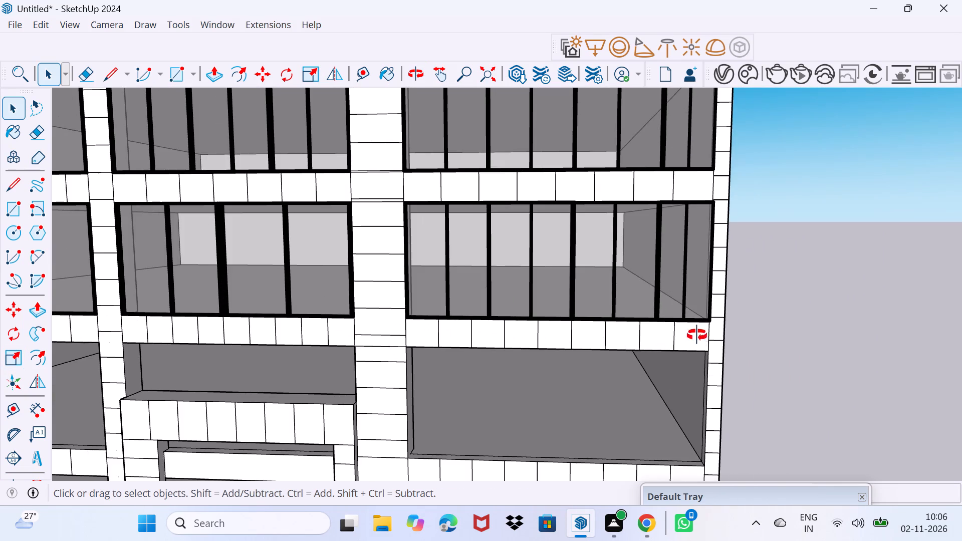
{"action": "middle_click_drag", "start_coordinate": [697, 335], "coordinate": [575, 334]}
{"action": "scroll", "coordinate": [632, 327], "scroll_direction": "up", "scroll_amount": 16}
{"action": "middle_click_drag", "start_coordinate": [706, 340], "coordinate": [617, 299]}
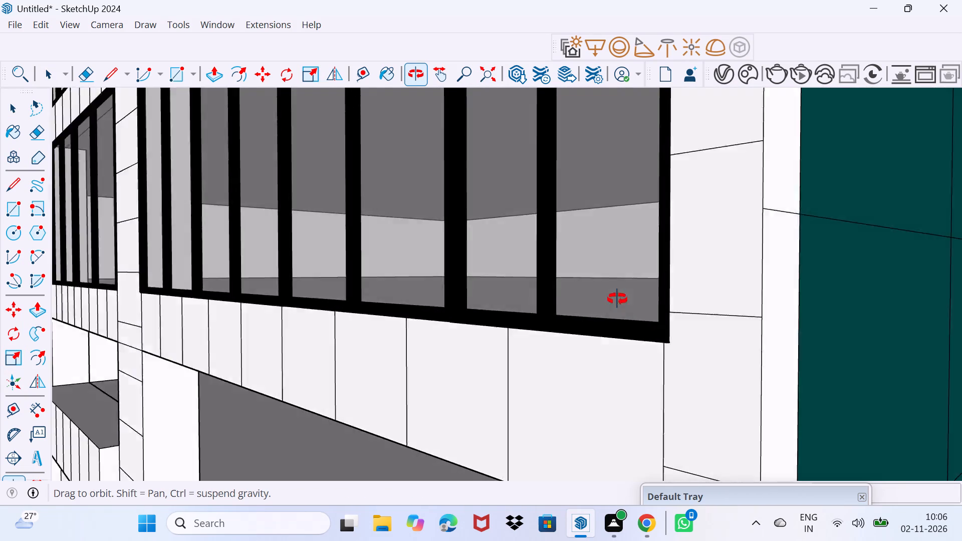
{"action": "middle_click_drag", "start_coordinate": [617, 299], "coordinate": [738, 208]}
{"action": "scroll", "coordinate": [739, 249], "scroll_direction": "down", "scroll_amount": 11}
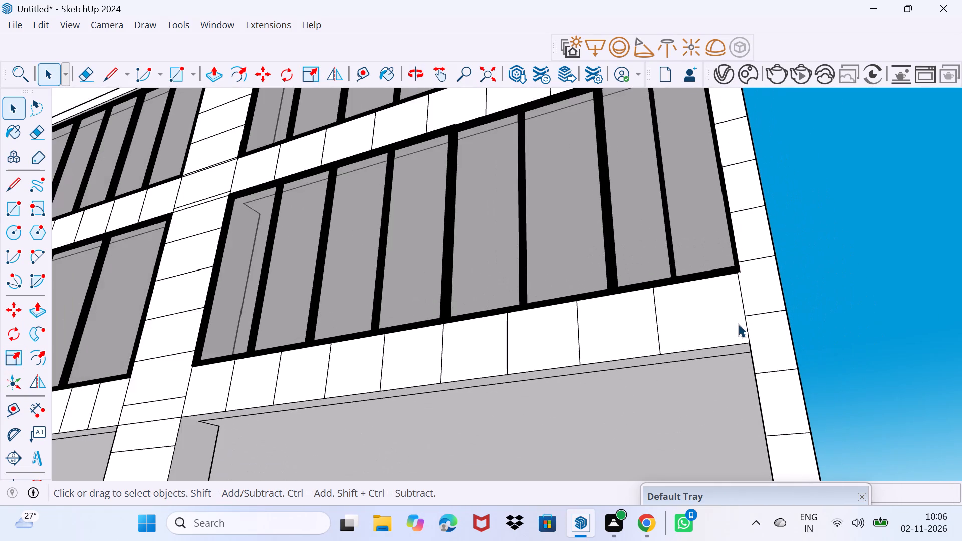
{"action": "scroll", "coordinate": [738, 324], "scroll_direction": "down", "scroll_amount": 13}
{"action": "middle_click_drag", "start_coordinate": [564, 325], "coordinate": [597, 239]}
{"action": "scroll", "coordinate": [588, 410], "scroll_direction": "down", "scroll_amount": 1}
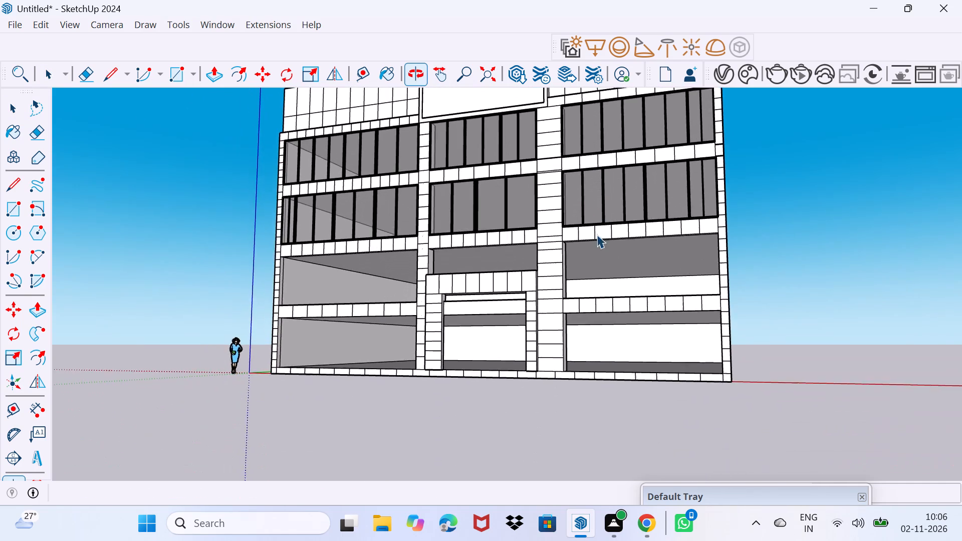
Copy a double window from the left bay's upper row into the opening below, seating its lower corner against the outer pillar.
{"action": "middle_click_drag", "start_coordinate": [587, 256], "coordinate": [799, 303]}
{"action": "scroll", "coordinate": [302, 278], "scroll_direction": "up", "scroll_amount": 3}
{"action": "middle_click_drag", "start_coordinate": [328, 256], "coordinate": [276, 264]}
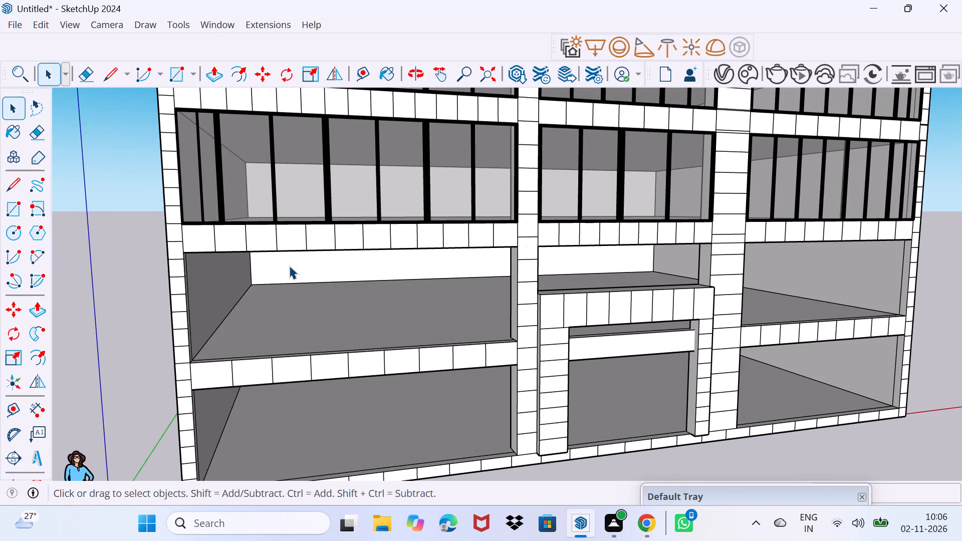
{"action": "left_click", "coordinate": [343, 210]}
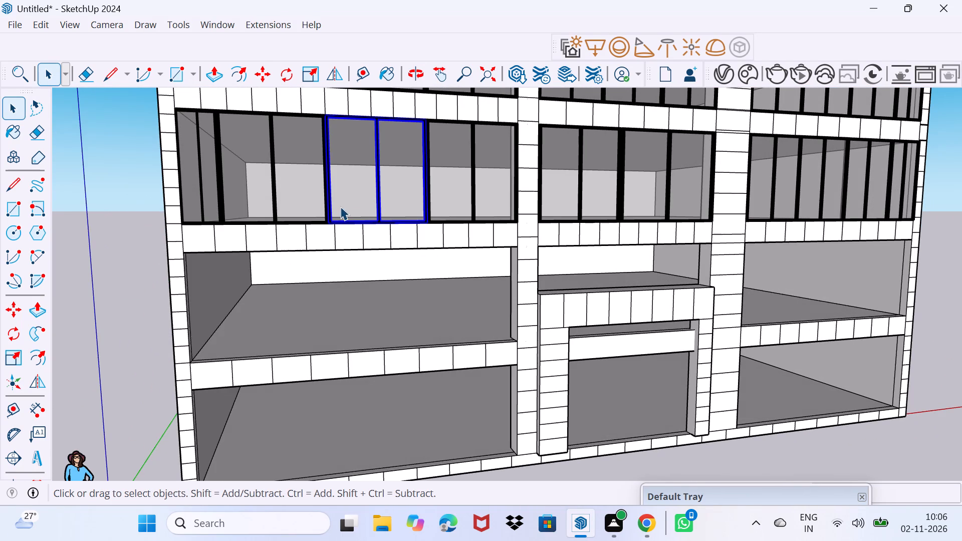
{"action": "key", "text": "m"}
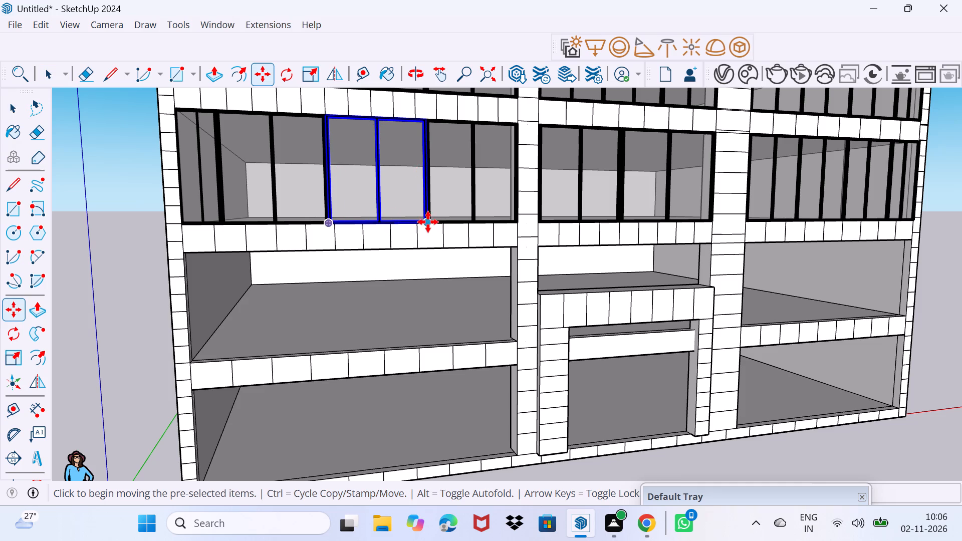
{"action": "left_click", "coordinate": [426, 221]}
{"action": "scroll", "coordinate": [432, 340], "scroll_direction": "down", "scroll_amount": 2}
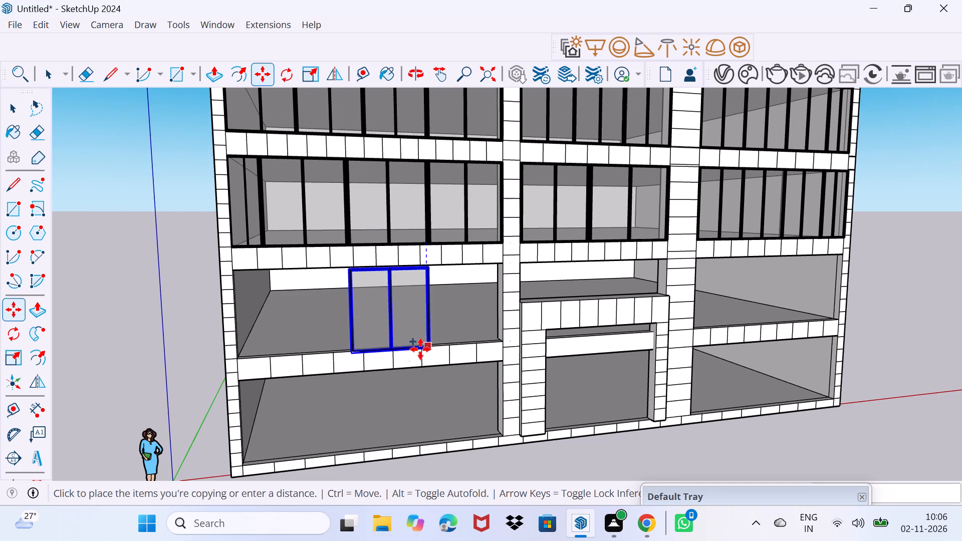
{"action": "scroll", "coordinate": [317, 354], "scroll_direction": "up", "scroll_amount": 10}
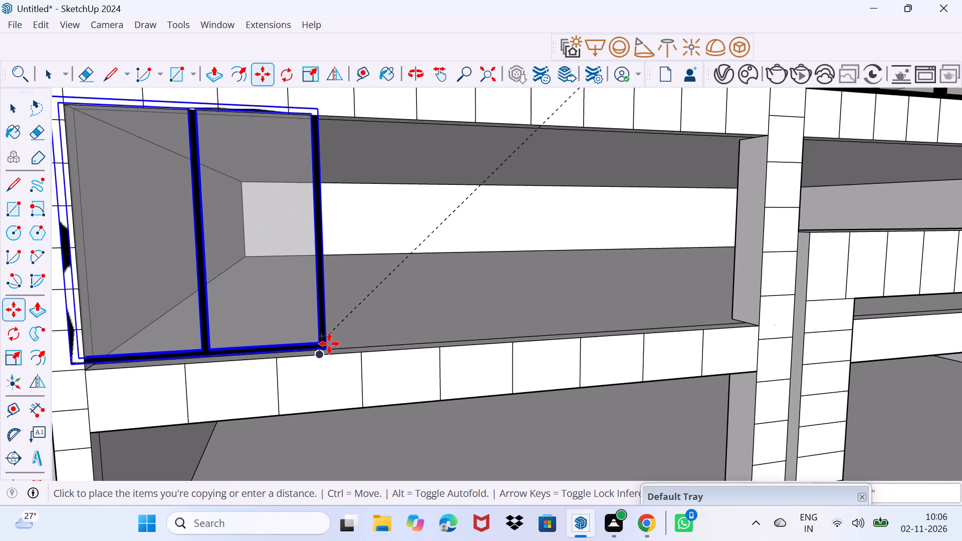
{"action": "left_click", "coordinate": [334, 349]}
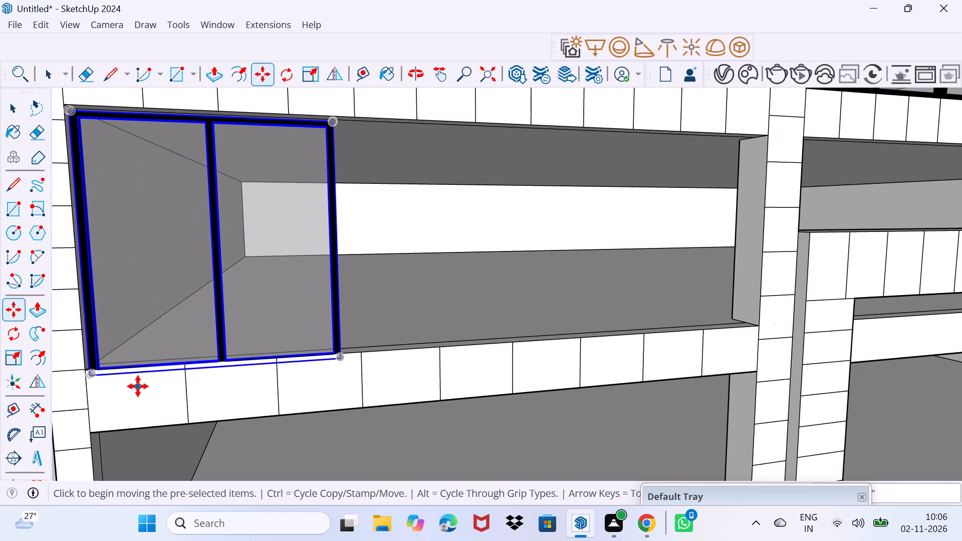
{"action": "middle_click_drag", "start_coordinate": [138, 386], "coordinate": [317, 390]}
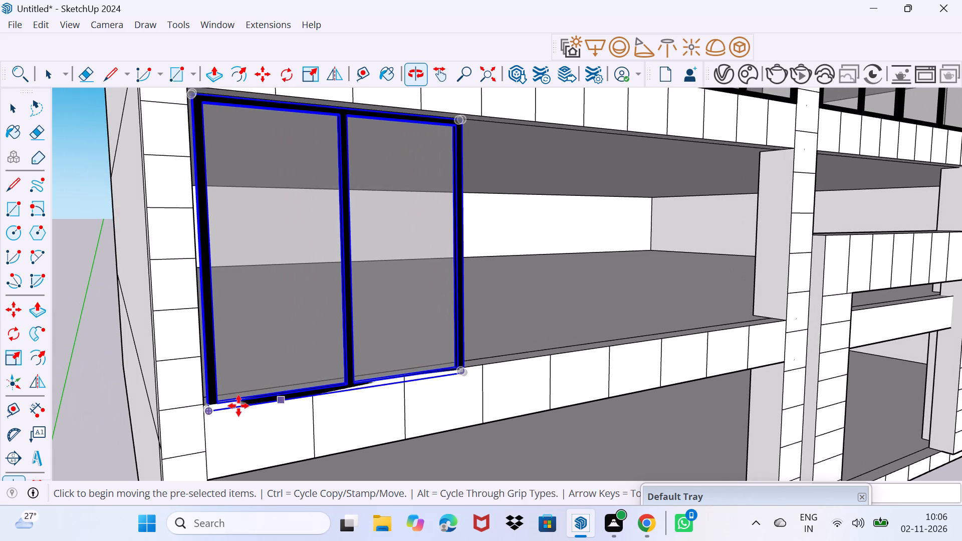
{"action": "left_click", "coordinate": [205, 414]}
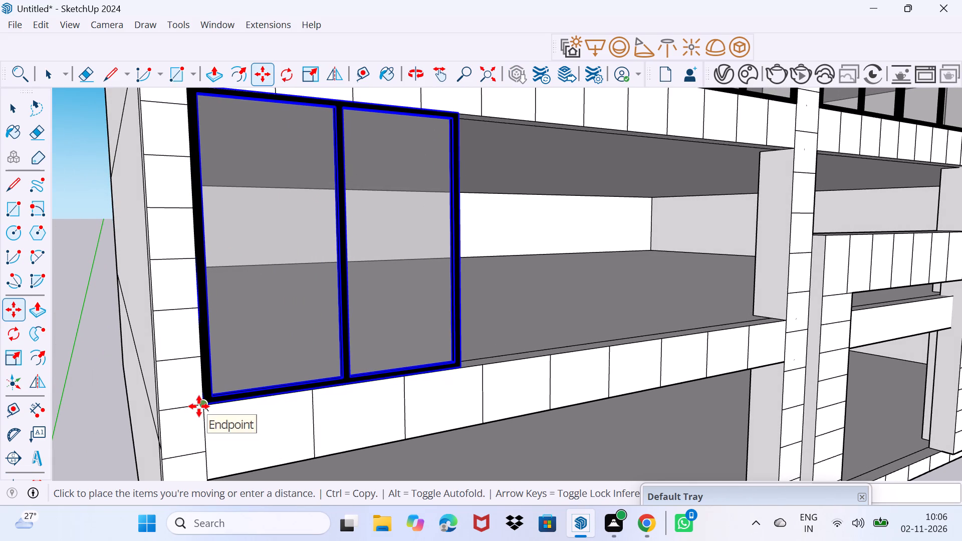
{"action": "left_click", "coordinate": [199, 406]}
Copy the fitted window twice along the left bay's sill, each copy butting against the preceding window.
{"action": "middle_click_drag", "start_coordinate": [478, 400], "coordinate": [398, 406]}
{"action": "left_click", "coordinate": [387, 371]}
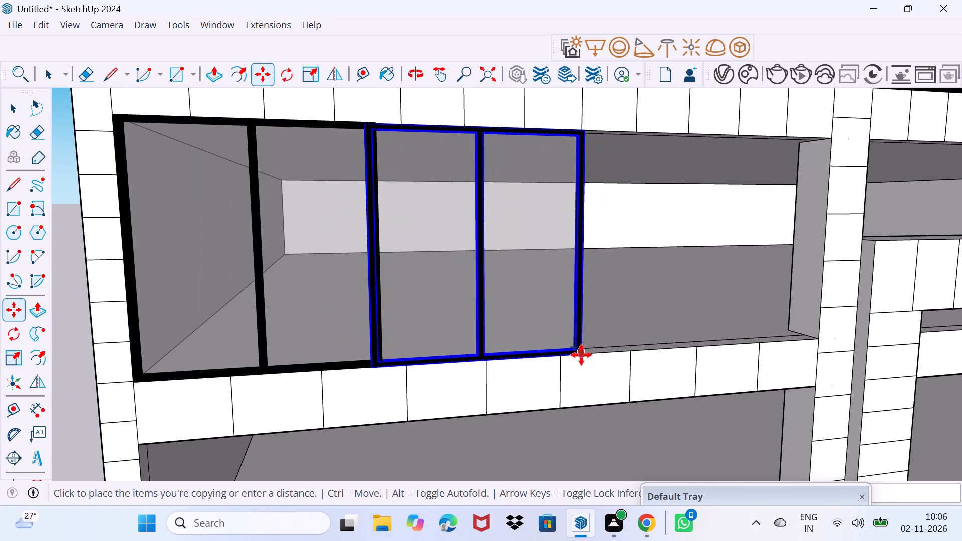
{"action": "scroll", "coordinate": [585, 356], "scroll_direction": "up", "scroll_amount": 5}
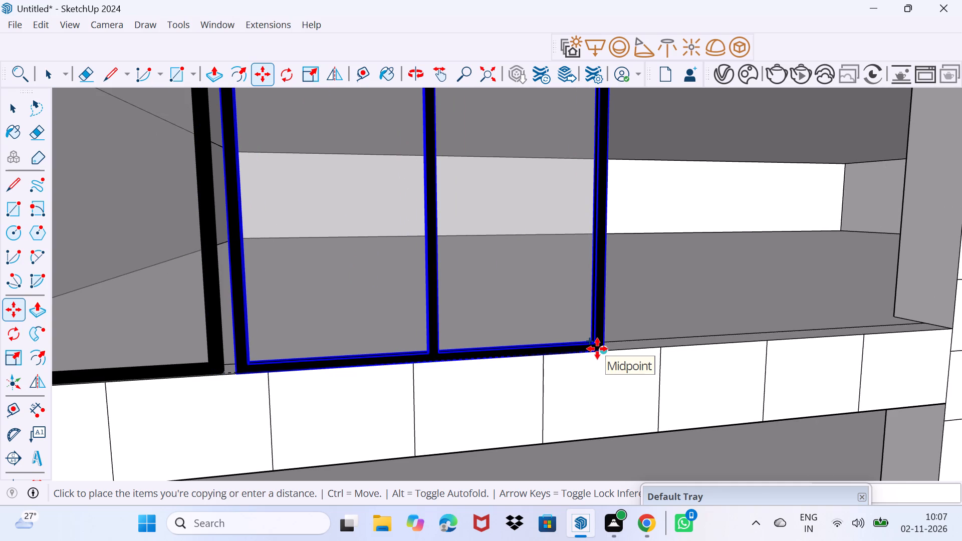
{"action": "left_click", "coordinate": [592, 350]}
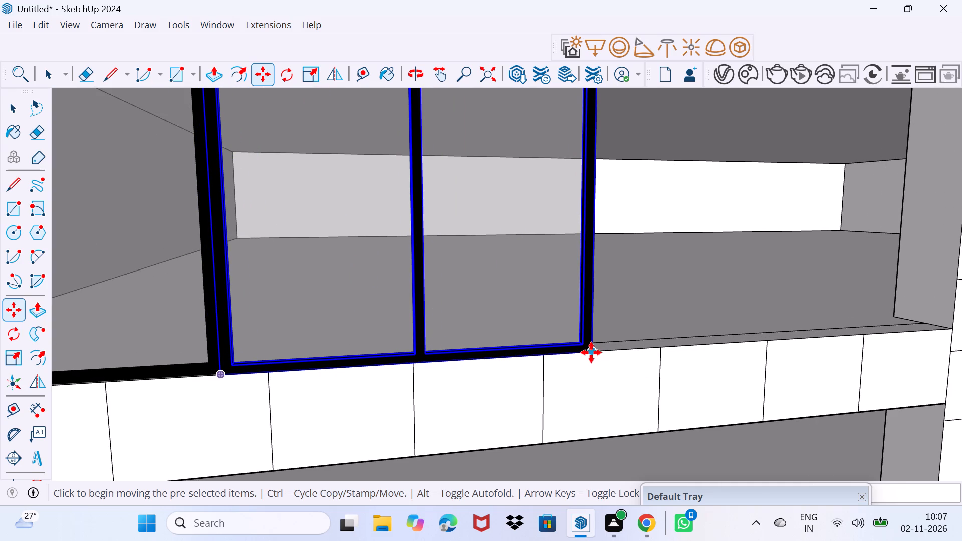
{"action": "left_click", "coordinate": [591, 352]}
{"action": "scroll", "coordinate": [770, 315], "scroll_direction": "down", "scroll_amount": 4}
{"action": "middle_click_drag", "start_coordinate": [825, 313], "coordinate": [718, 333]}
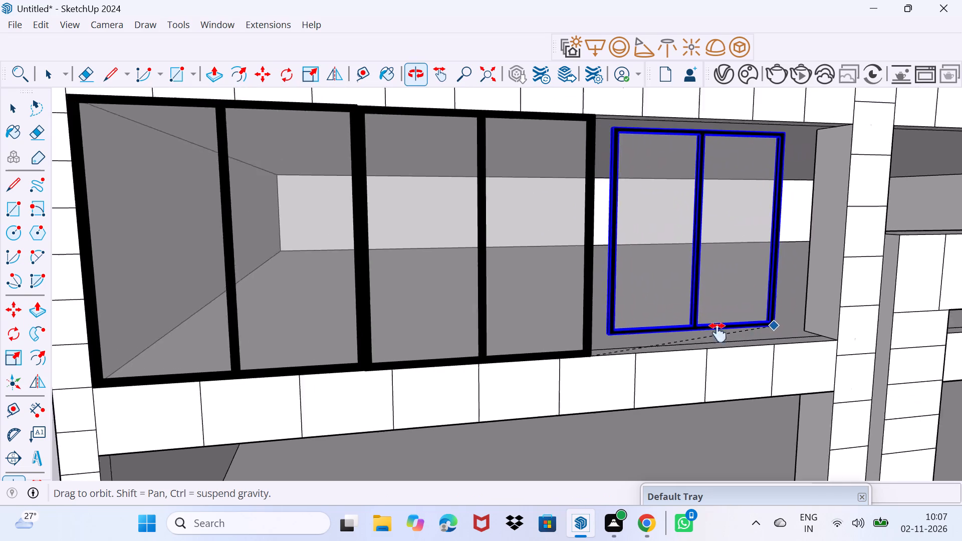
{"action": "middle_click_drag", "start_coordinate": [718, 333], "coordinate": [574, 356]}
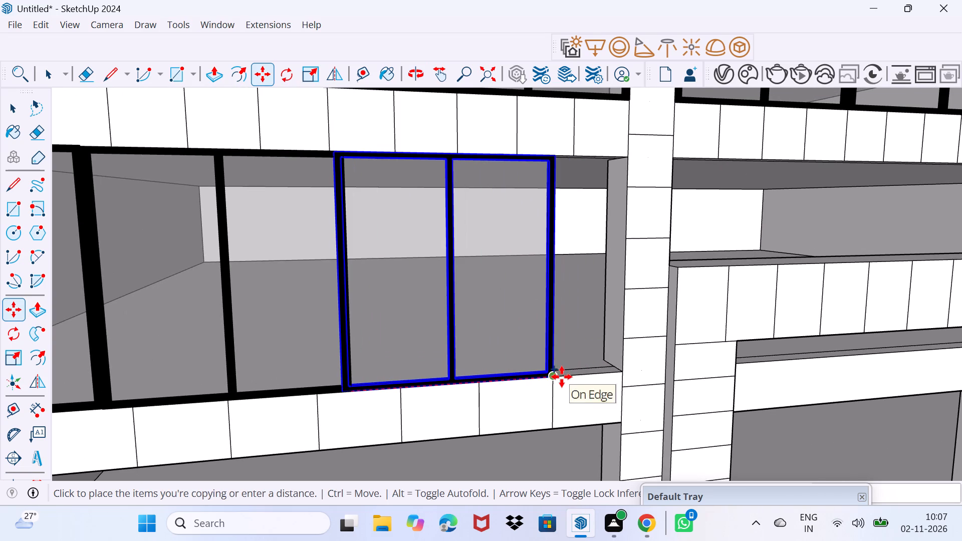
{"action": "left_click", "coordinate": [562, 377]}
Place two side-by-side copies of the double window in the central opening above the entrance, starting at its left pillar.
{"action": "left_click", "coordinate": [557, 376]}
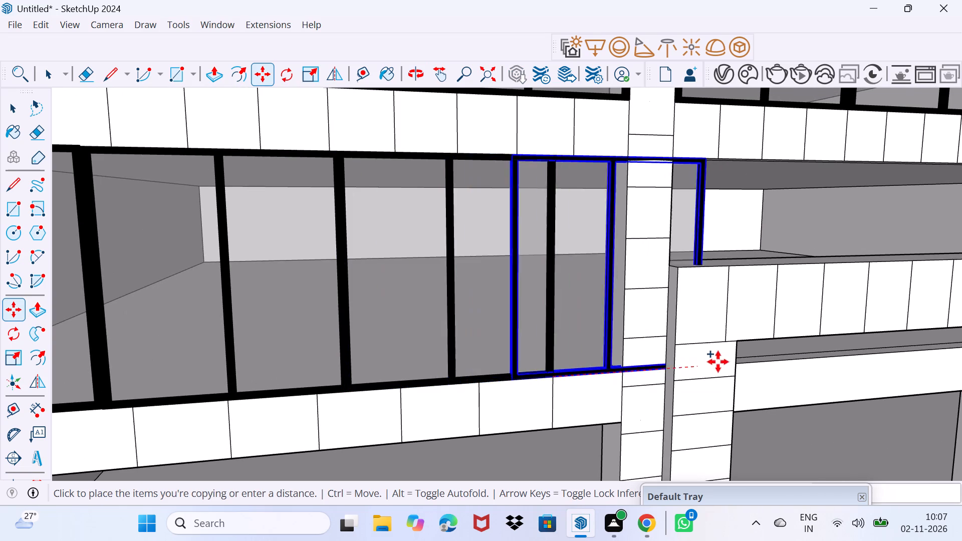
{"action": "scroll", "coordinate": [720, 361], "scroll_direction": "down", "scroll_amount": 3}
{"action": "middle_click_drag", "start_coordinate": [715, 365], "coordinate": [512, 405], "text": "shift"}
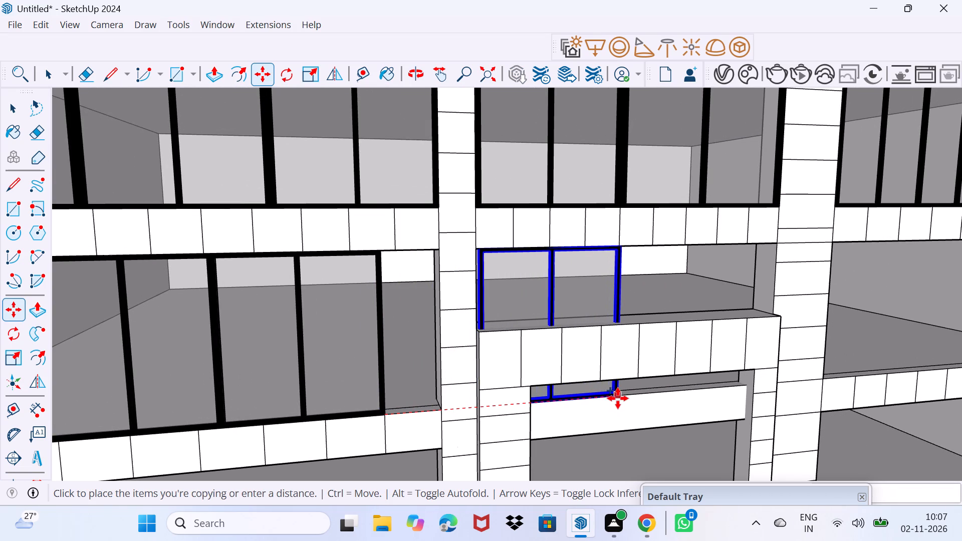
{"action": "left_click", "coordinate": [617, 399]}
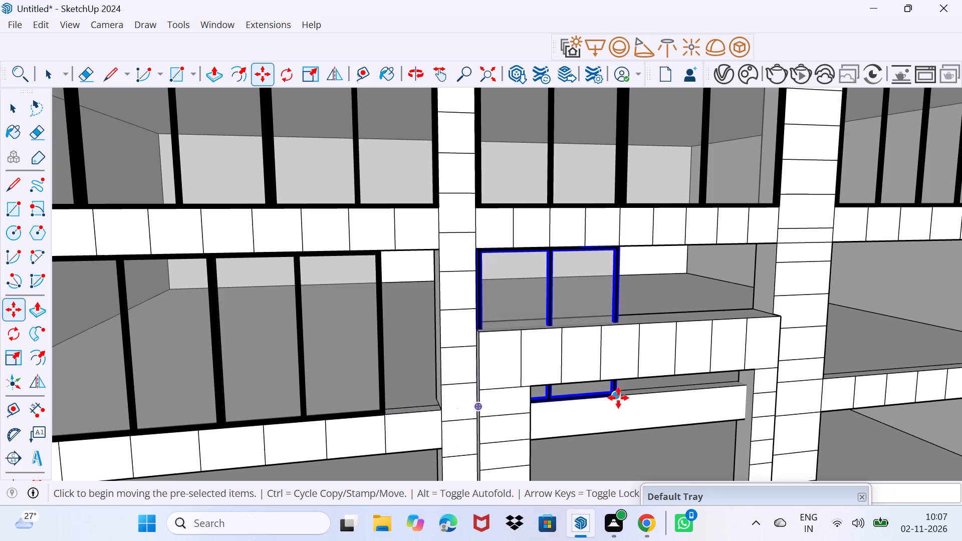
{"action": "left_click", "coordinate": [618, 398]}
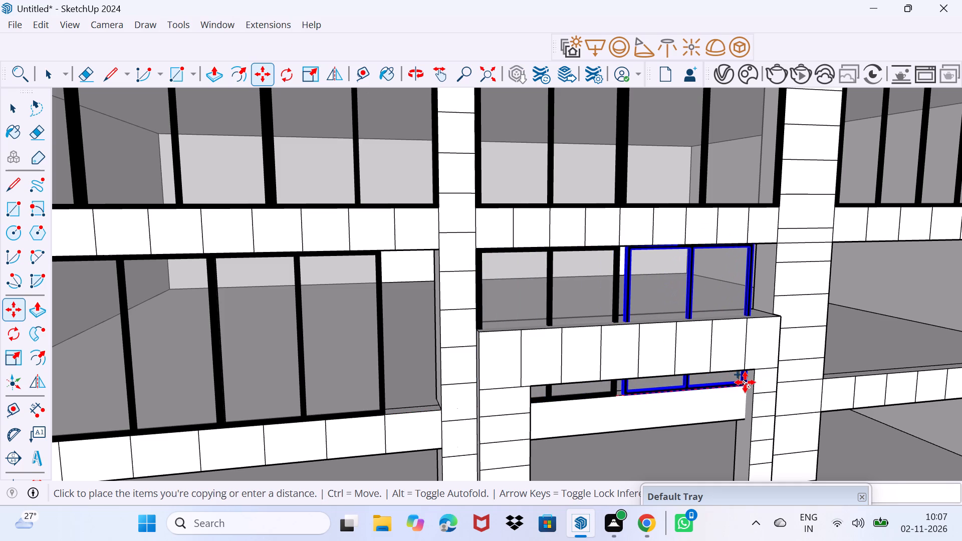
{"action": "left_click", "coordinate": [740, 384]}
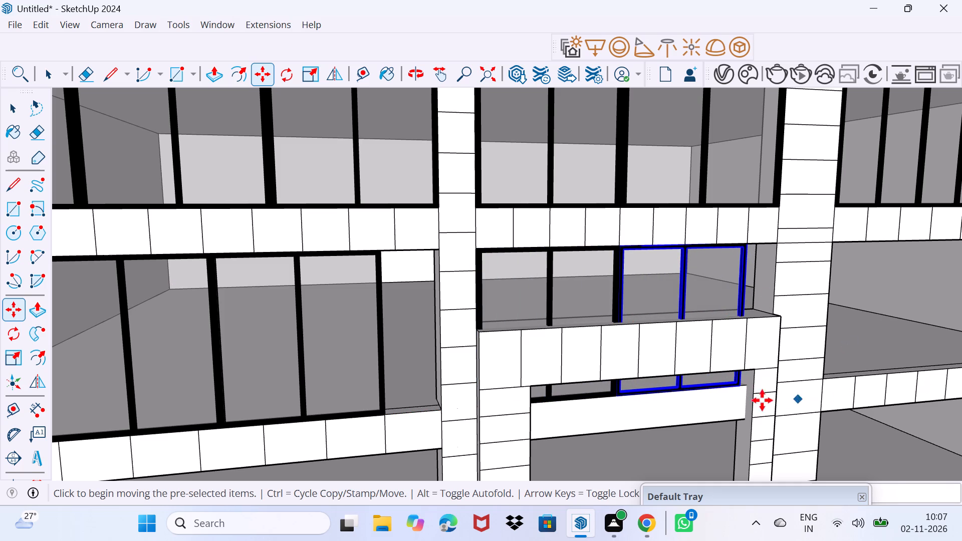
Copy the double window into the right bay's opening on the same floor and align its lower corner with the inner pillar.
{"action": "left_click", "coordinate": [740, 387]}
{"action": "scroll", "coordinate": [902, 362], "scroll_direction": "down", "scroll_amount": 2}
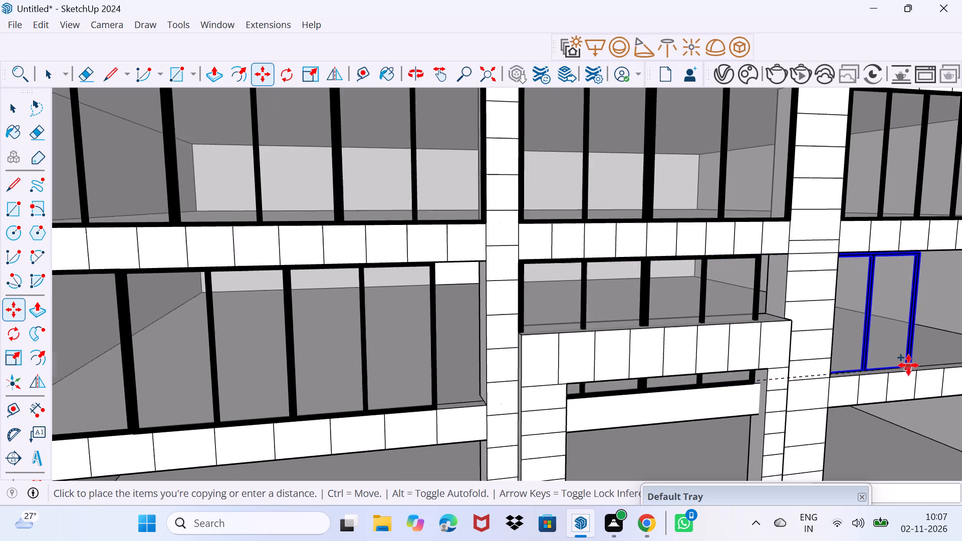
{"action": "middle_click_drag", "start_coordinate": [876, 368], "coordinate": [488, 383], "text": "shift"}
{"action": "scroll", "coordinate": [511, 390], "scroll_direction": "up", "scroll_amount": 8}
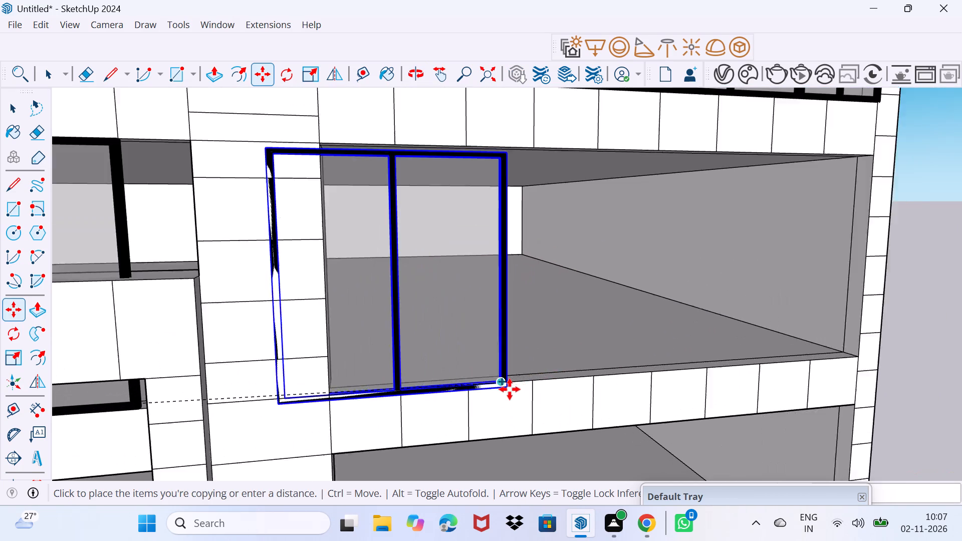
{"action": "scroll", "coordinate": [551, 374], "scroll_direction": "up", "scroll_amount": 2}
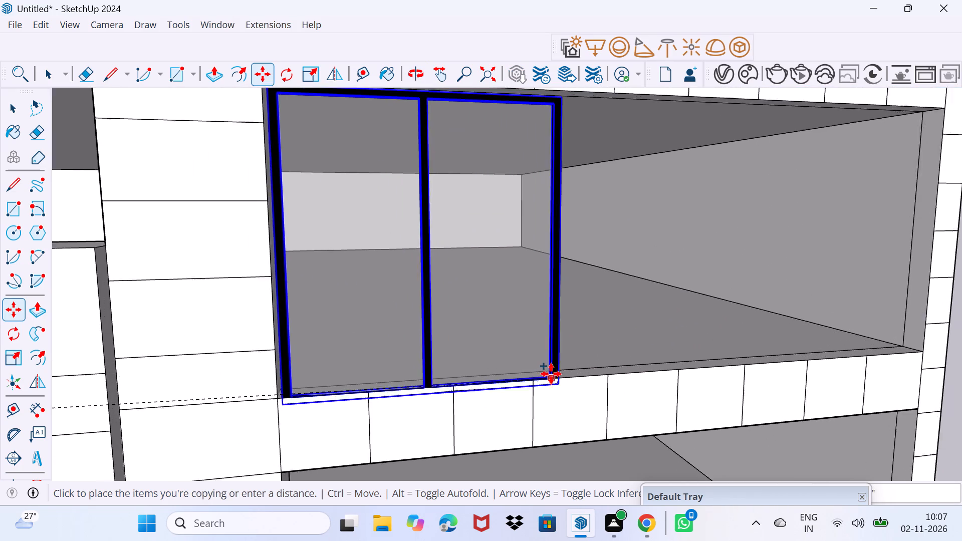
{"action": "scroll", "coordinate": [551, 374], "scroll_direction": "up", "scroll_amount": 8}
{"action": "left_click", "coordinate": [551, 372]}
{"action": "scroll", "coordinate": [551, 372], "scroll_direction": "down", "scroll_amount": 11}
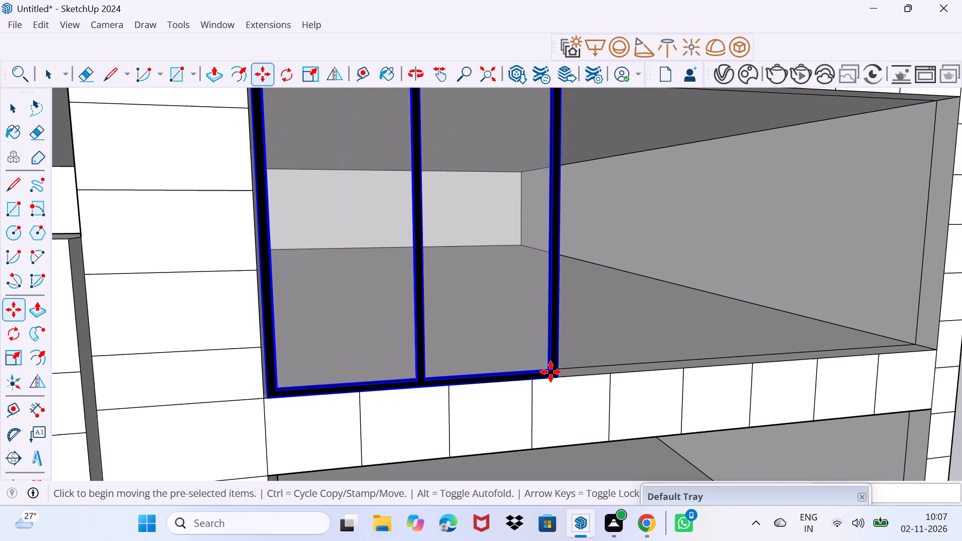
{"action": "left_click", "coordinate": [268, 402]}
{"action": "left_click", "coordinate": [266, 402]}
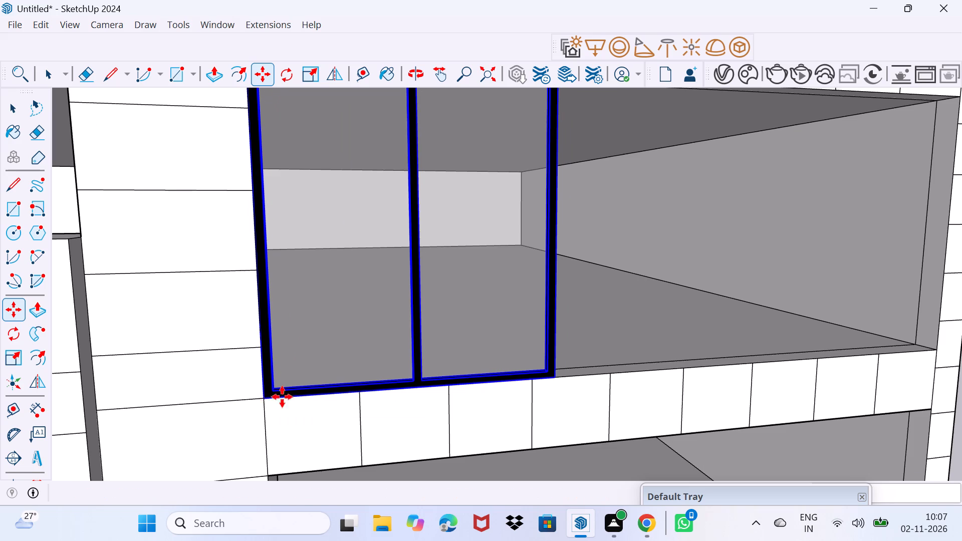
Copy the window twice more along the right bay's sill, with the last copy ending at the outer pillar.
{"action": "left_click", "coordinate": [555, 379]}
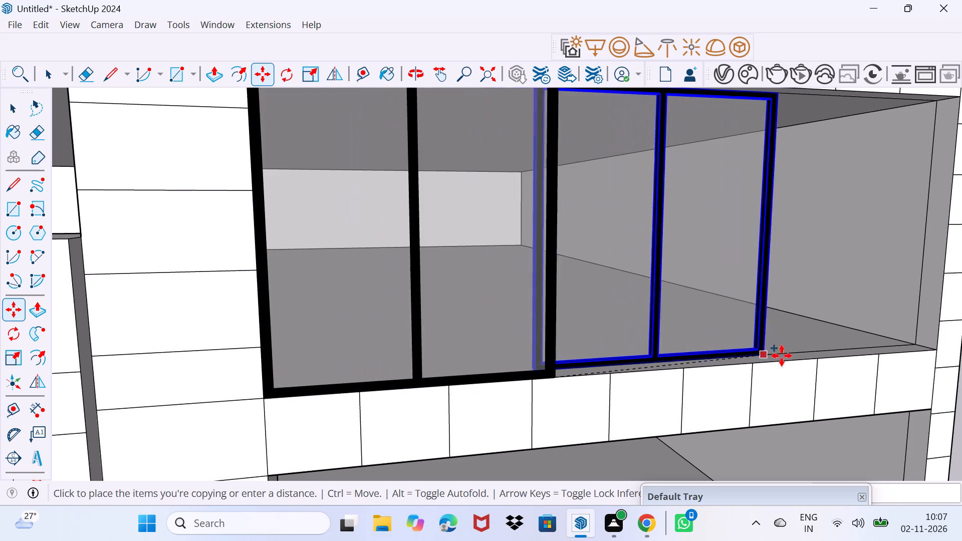
{"action": "left_click", "coordinate": [790, 359]}
{"action": "left_click", "coordinate": [788, 361]}
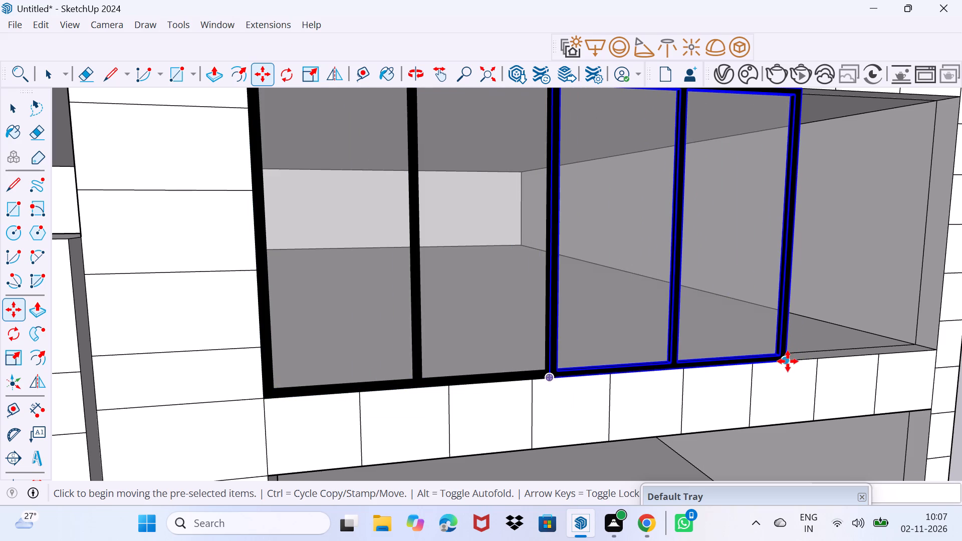
{"action": "left_click", "coordinate": [933, 346]}
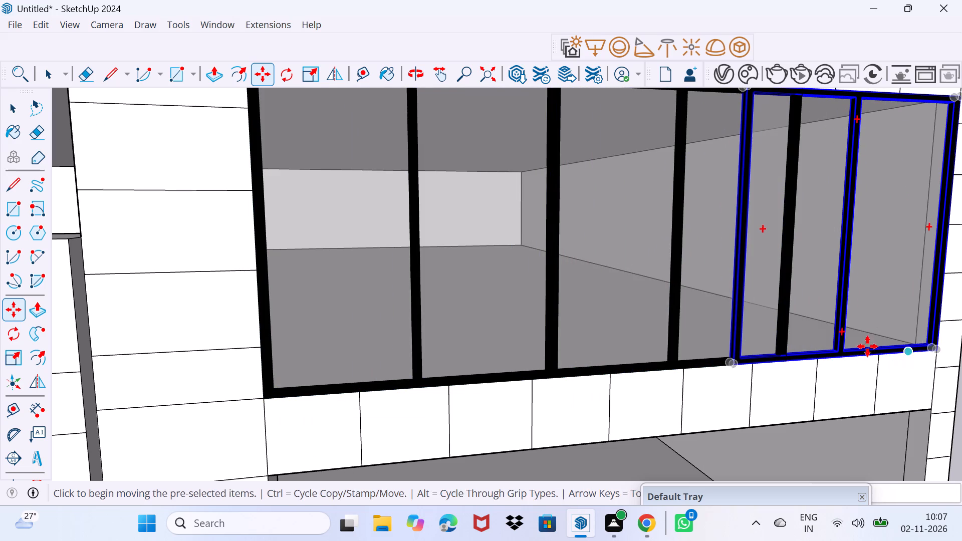
Scale the right bay's last window narrower from its inner edge until it meets the neighbouring window, and clear the selection.
{"action": "middle_click_drag", "start_coordinate": [863, 345], "coordinate": [783, 361]}
{"action": "key", "text": "s"}
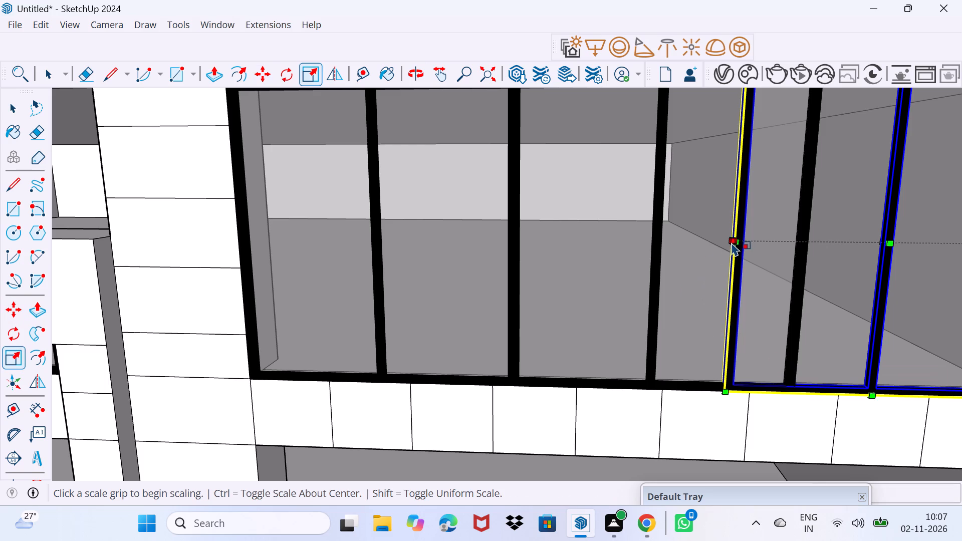
{"action": "left_click", "coordinate": [730, 241]}
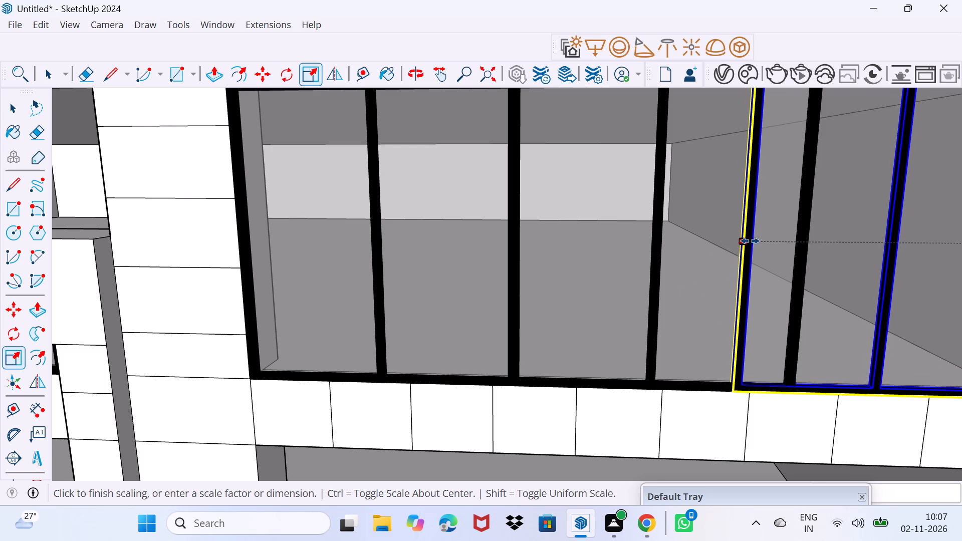
{"action": "left_click", "coordinate": [801, 244]}
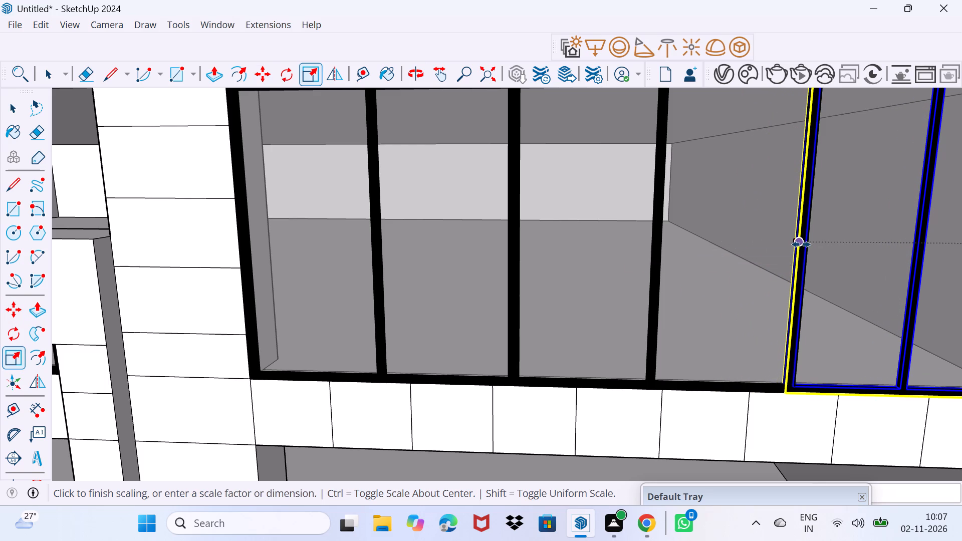
{"action": "key", "text": "space"}
{"action": "left_click_drag", "start_coordinate": [782, 334], "coordinate": [806, 269]}
Scale the second window above the entrance wider from its outer edge until it meets the central bay's right pillar.
{"action": "scroll", "coordinate": [791, 266], "scroll_direction": "down", "scroll_amount": 14}
{"action": "scroll", "coordinate": [452, 343], "scroll_direction": "up", "scroll_amount": 3}
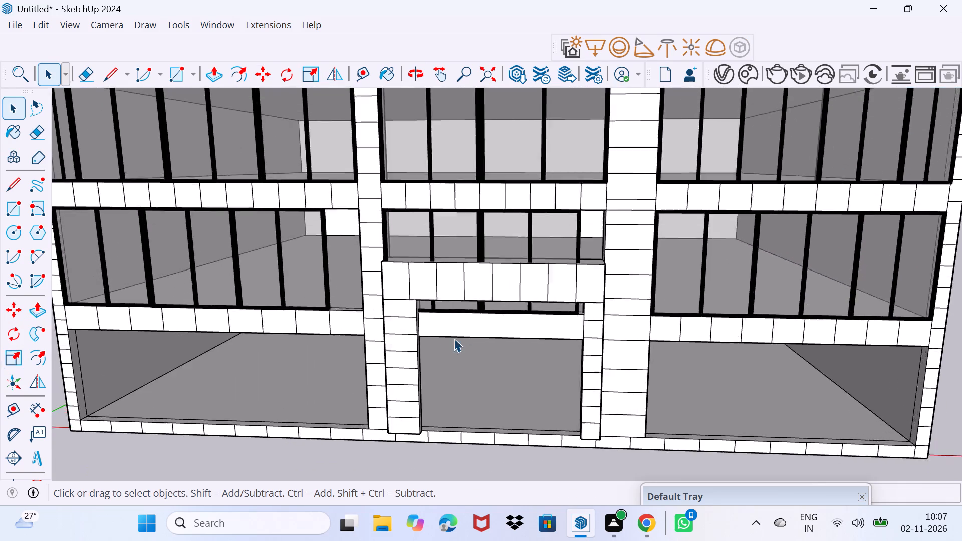
{"action": "scroll", "coordinate": [454, 338], "scroll_direction": "up", "scroll_amount": 1}
{"action": "middle_click_drag", "start_coordinate": [493, 308], "coordinate": [365, 321]}
{"action": "left_click", "coordinate": [645, 183]}
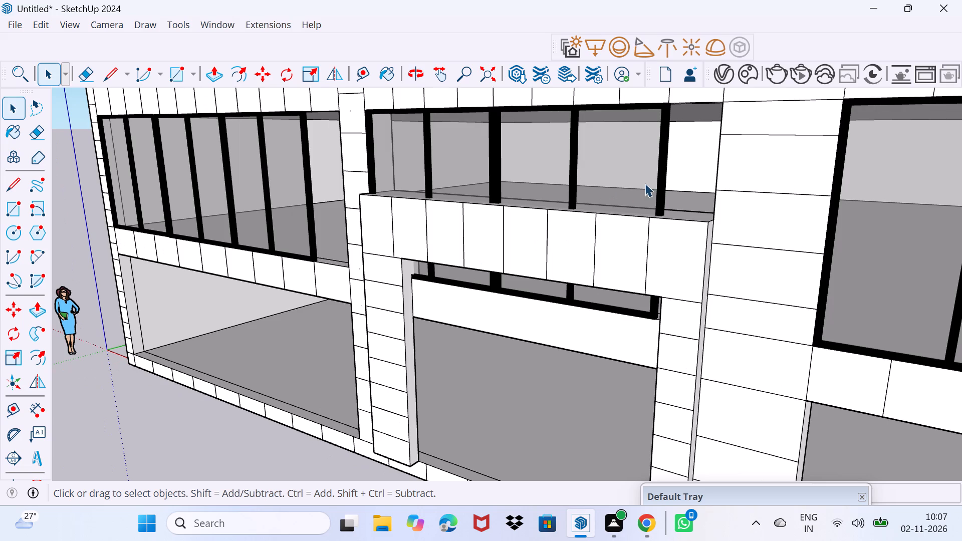
{"action": "middle_click_drag", "start_coordinate": [688, 186], "coordinate": [644, 199]}
{"action": "key", "text": "s"}
{"action": "scroll", "coordinate": [630, 230], "scroll_direction": "up", "scroll_amount": 3}
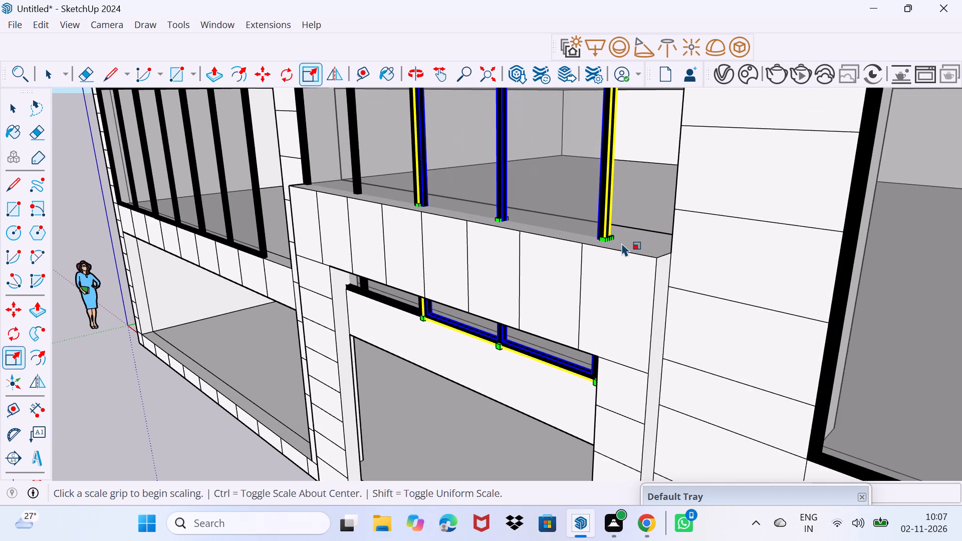
{"action": "left_click", "coordinate": [612, 238]}
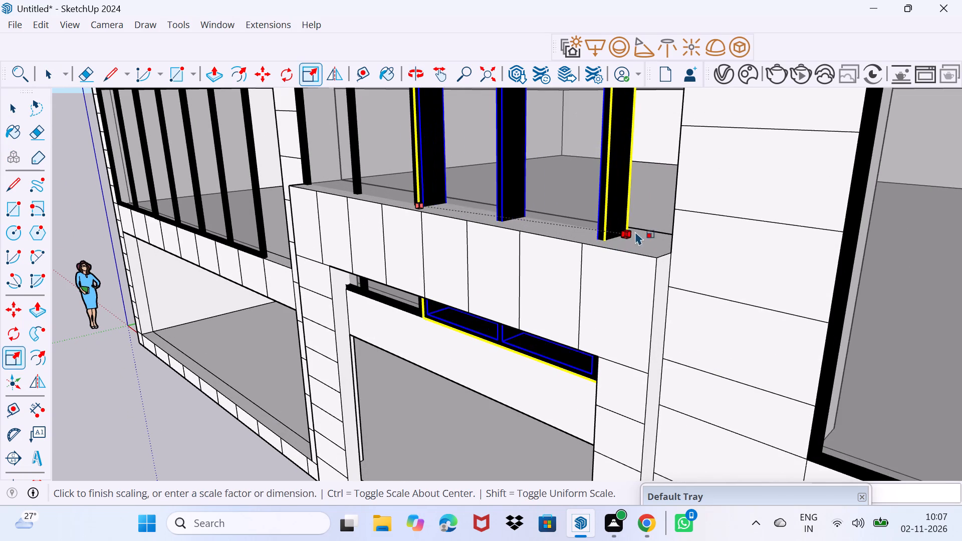
{"action": "key", "text": "Escape"}
{"action": "scroll", "coordinate": [618, 243], "scroll_direction": "up", "scroll_amount": 4}
{"action": "middle_click_drag", "start_coordinate": [599, 251], "coordinate": [536, 259]}
{"action": "left_click", "coordinate": [578, 248]}
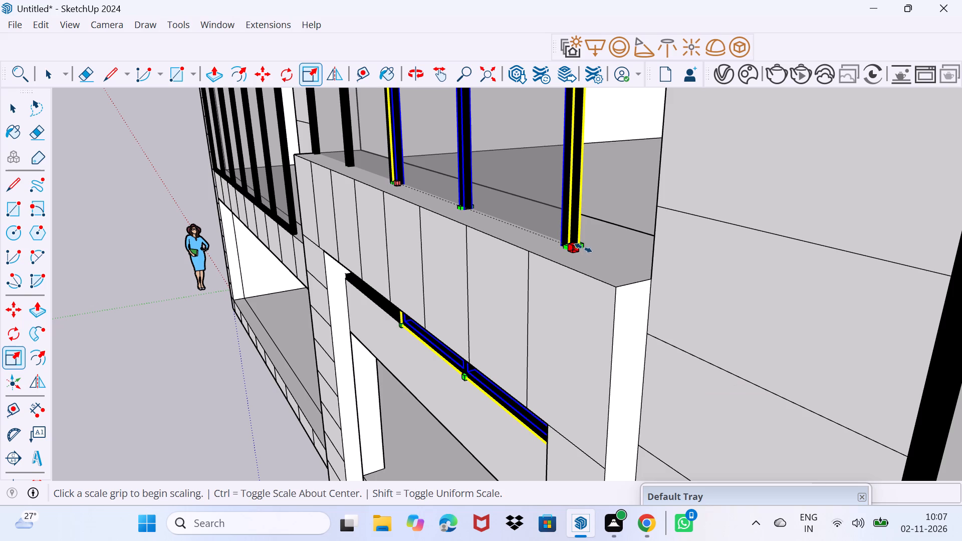
{"action": "left_click", "coordinate": [649, 280]}
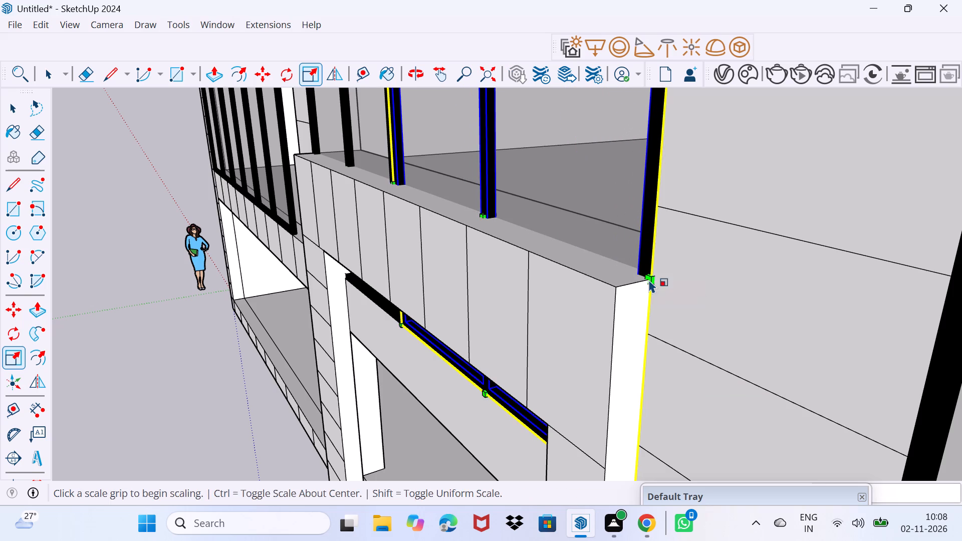
Scale the left bay's innermost window, one floor above ground level, wider from its inner edge until it reaches the inner pillar.
{"action": "key", "text": "space"}
{"action": "left_click_drag", "start_coordinate": [647, 337], "coordinate": [677, 287]}
{"action": "scroll", "coordinate": [575, 301], "scroll_direction": "down", "scroll_amount": 10}
{"action": "middle_click_drag", "start_coordinate": [419, 330], "coordinate": [576, 300]}
{"action": "scroll", "coordinate": [392, 258], "scroll_direction": "up", "scroll_amount": 8}
{"action": "middle_click_drag", "start_coordinate": [383, 265], "coordinate": [323, 280]}
{"action": "left_click", "coordinate": [357, 249]}
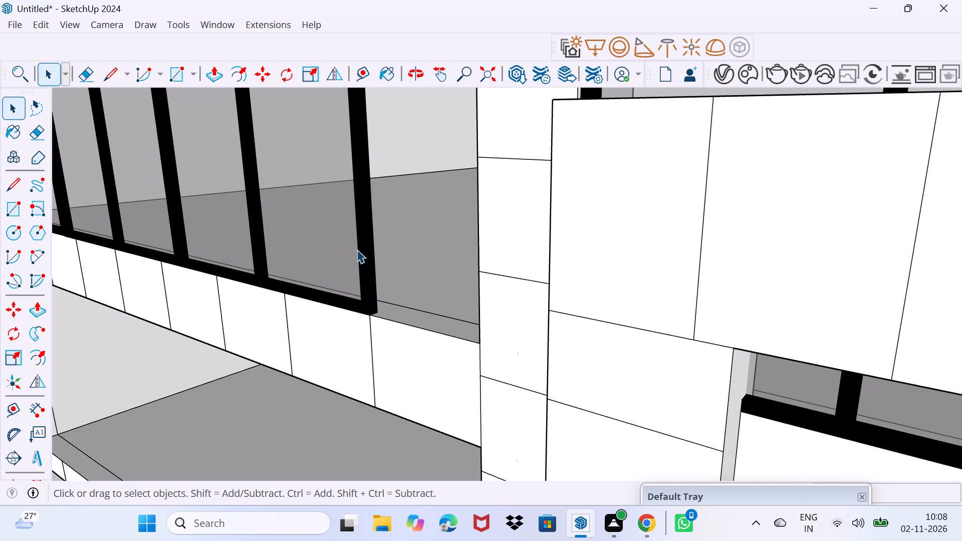
{"action": "middle_click_drag", "start_coordinate": [374, 237], "coordinate": [349, 254]}
{"action": "key", "text": "s"}
{"action": "middle_click_drag", "start_coordinate": [372, 216], "coordinate": [376, 232], "text": "shift"}
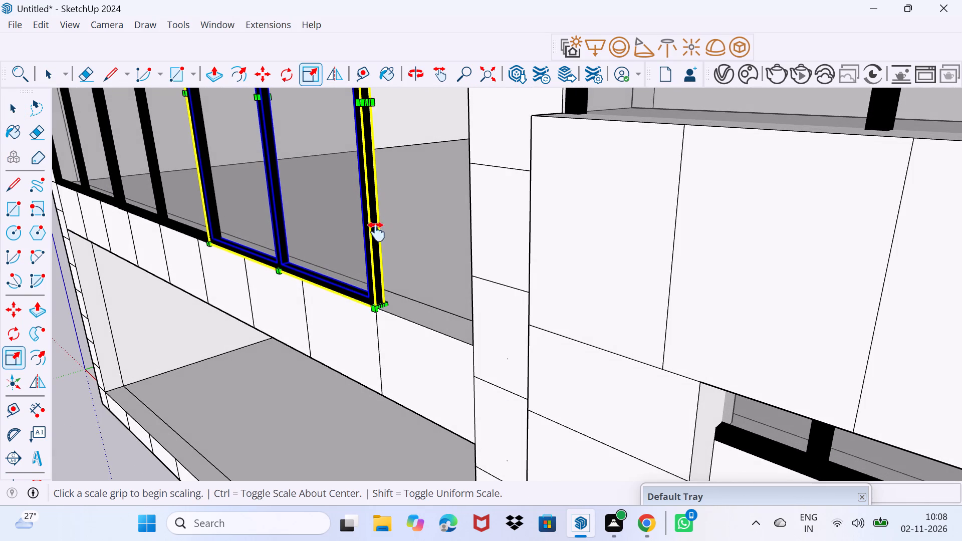
{"action": "middle_click_drag", "start_coordinate": [376, 232], "coordinate": [391, 319], "text": "shift"}
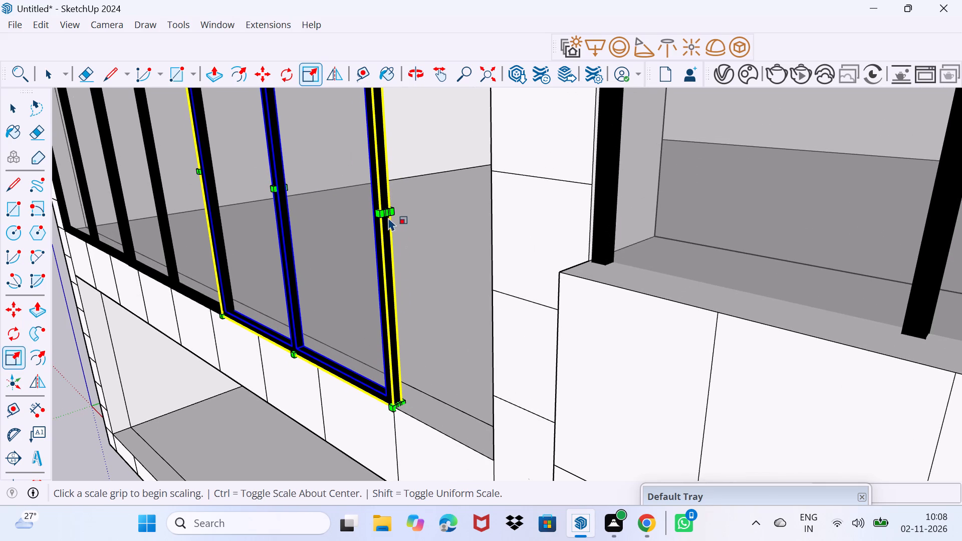
{"action": "left_click", "coordinate": [388, 215]}
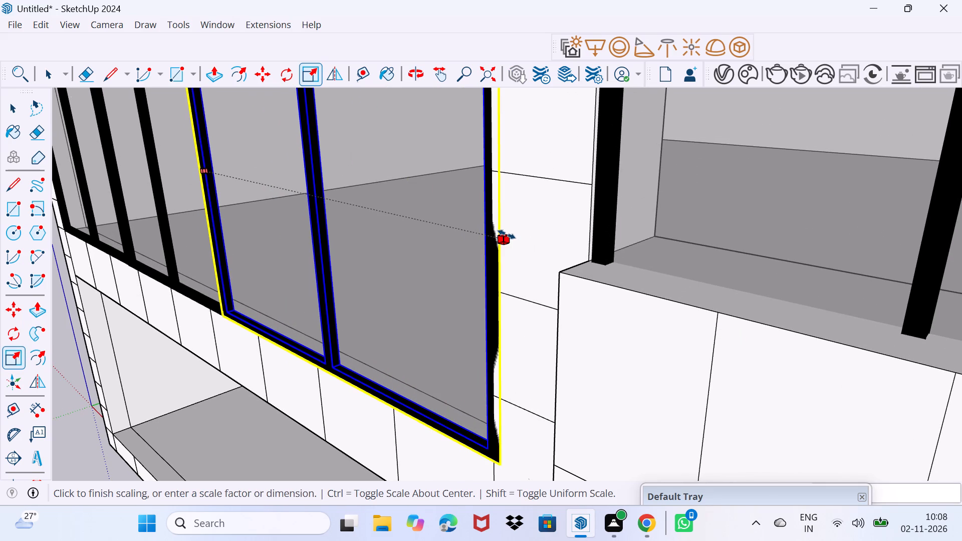
{"action": "left_click", "coordinate": [502, 234]}
{"action": "key", "text": "space"}
{"action": "left_click_drag", "start_coordinate": [513, 308], "coordinate": [526, 251]}
{"action": "scroll", "coordinate": [501, 248], "scroll_direction": "down", "scroll_amount": 6}
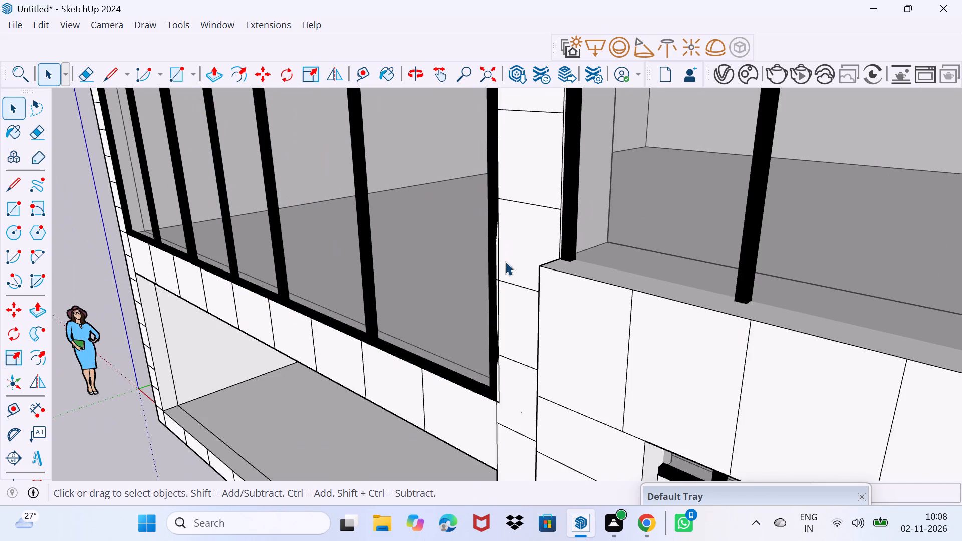
Rescale the same window's inner edge slightly so it sits flush with the pillar, and clear the selection.
{"action": "scroll", "coordinate": [505, 261], "scroll_direction": "down", "scroll_amount": 3}
{"action": "middle_click_drag", "start_coordinate": [482, 331], "coordinate": [524, 301]}
{"action": "left_click", "coordinate": [528, 280]}
{"action": "scroll", "coordinate": [534, 270], "scroll_direction": "up", "scroll_amount": 1}
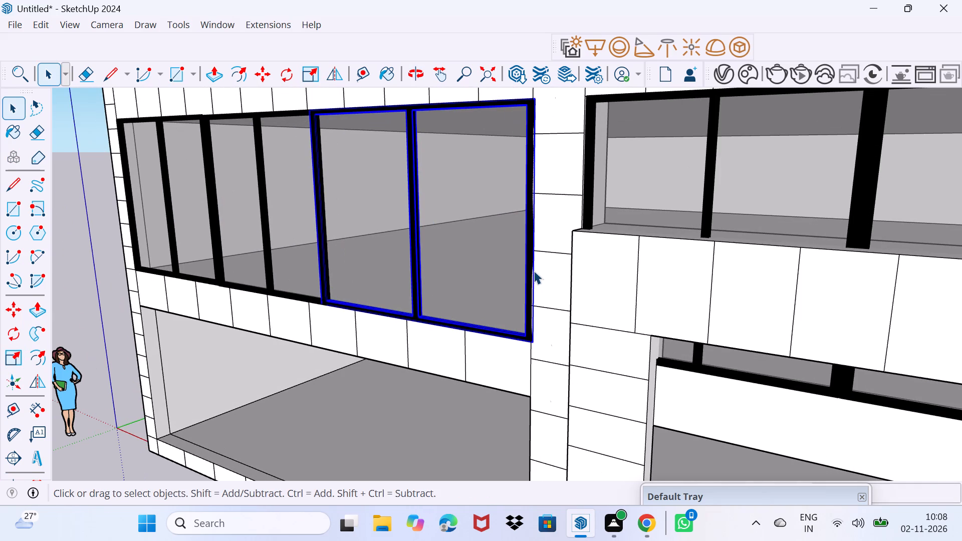
{"action": "key", "text": "s"}
{"action": "left_click", "coordinate": [534, 225]}
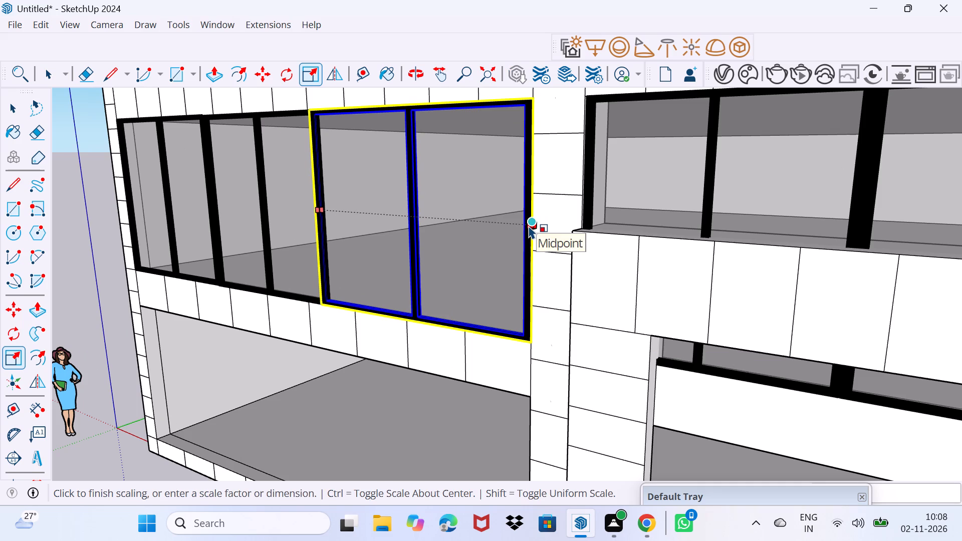
{"action": "left_click", "coordinate": [529, 225]}
{"action": "key", "text": "space"}
{"action": "left_click_drag", "start_coordinate": [519, 324], "coordinate": [554, 267]}
{"action": "scroll", "coordinate": [520, 257], "scroll_direction": "down", "scroll_amount": 13}
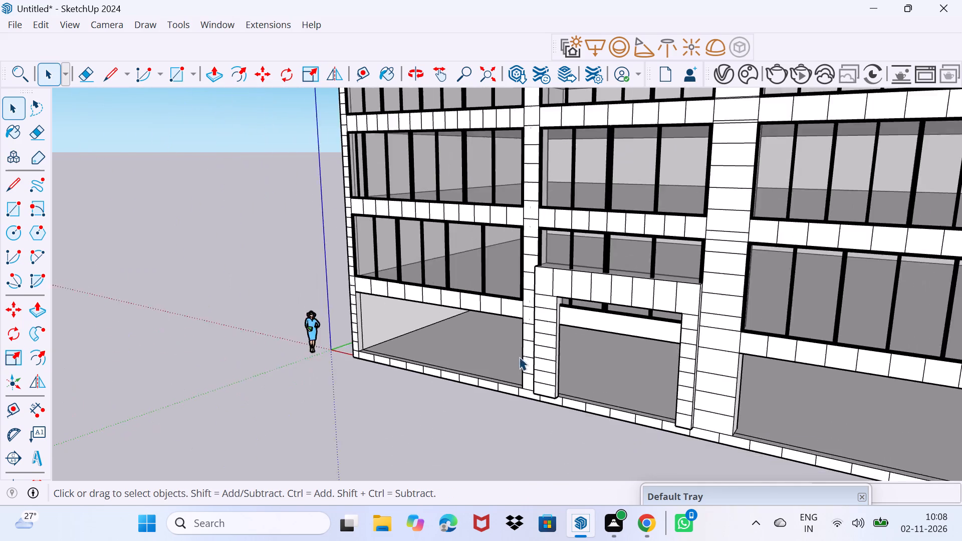
Copy the left bay's middle double window down into the ground-floor opening, fitting it against the outer pillar on the sill.
{"action": "middle_click_drag", "start_coordinate": [521, 362], "coordinate": [605, 220]}
{"action": "middle_click_drag", "start_coordinate": [587, 274], "coordinate": [831, 320]}
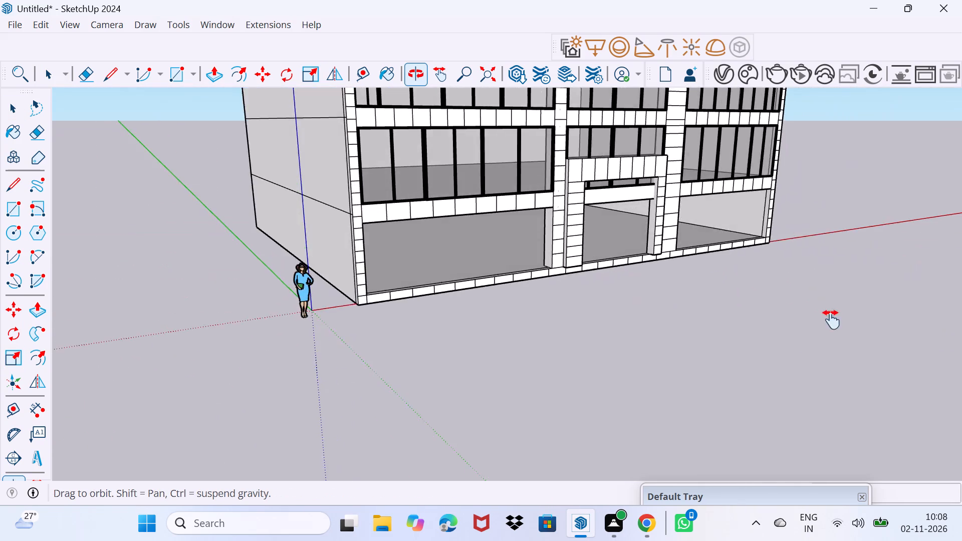
{"action": "middle_click_drag", "start_coordinate": [831, 320], "coordinate": [682, 481]}
{"action": "middle_click_drag", "start_coordinate": [511, 347], "coordinate": [513, 401]}
{"action": "scroll", "coordinate": [512, 401], "scroll_direction": "down", "scroll_amount": 1, "text": "shift"}
{"action": "middle_click_drag", "start_coordinate": [505, 392], "coordinate": [603, 369]}
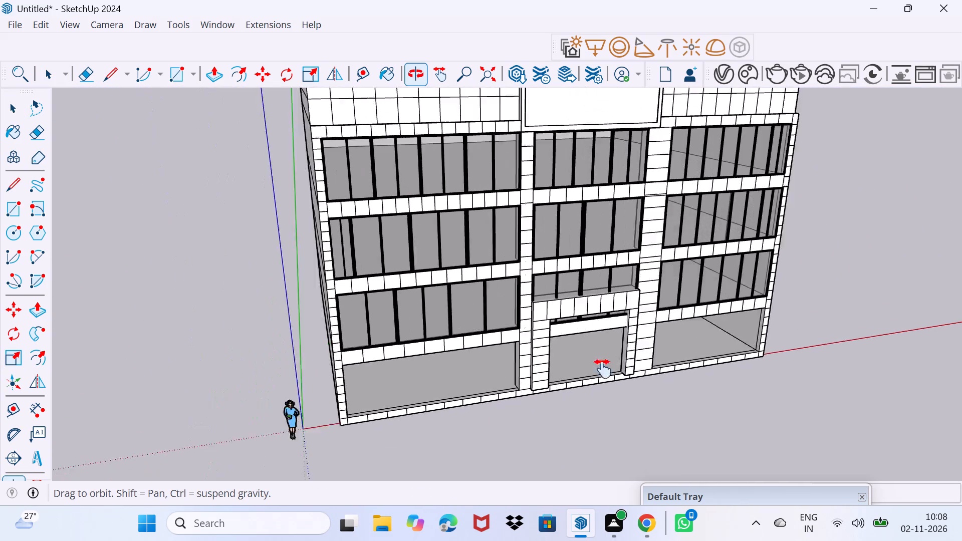
{"action": "middle_click_drag", "start_coordinate": [603, 369], "coordinate": [627, 382]}
{"action": "middle_click_drag", "start_coordinate": [583, 391], "coordinate": [512, 339]}
{"action": "scroll", "coordinate": [543, 330], "scroll_direction": "up", "scroll_amount": 4}
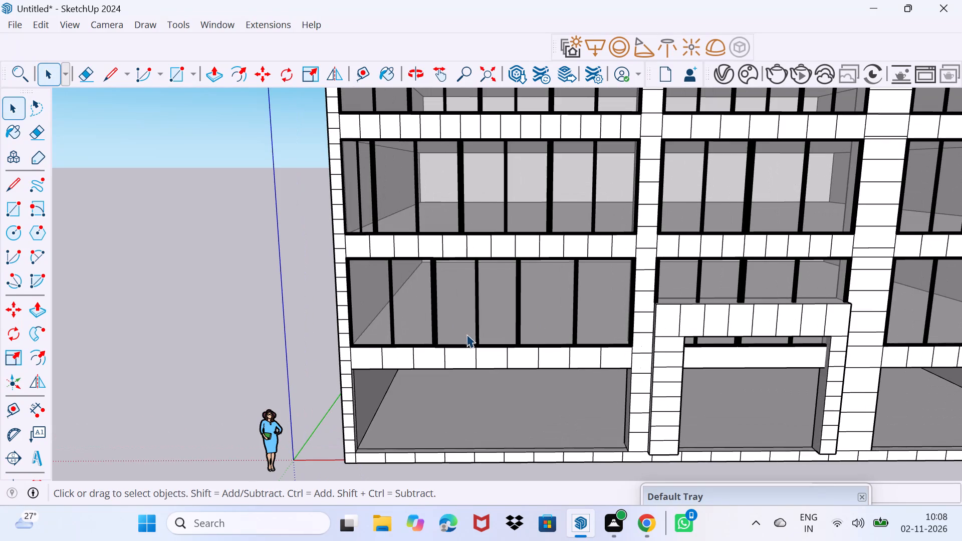
{"action": "left_click", "coordinate": [466, 333]}
{"action": "key", "text": "m"}
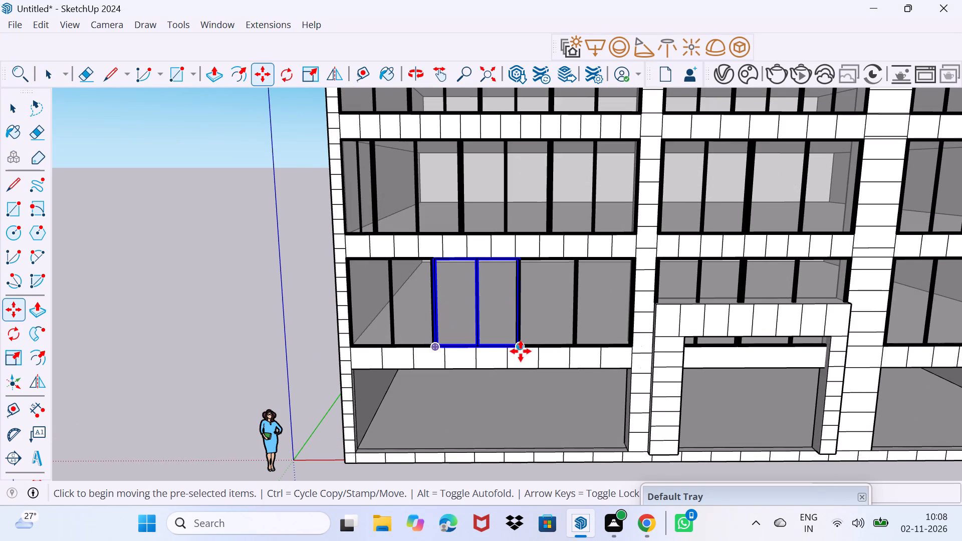
{"action": "left_click", "coordinate": [520, 348]}
{"action": "middle_click_drag", "start_coordinate": [475, 452], "coordinate": [475, 394]}
{"action": "scroll", "coordinate": [451, 401], "scroll_direction": "up", "scroll_amount": 8}
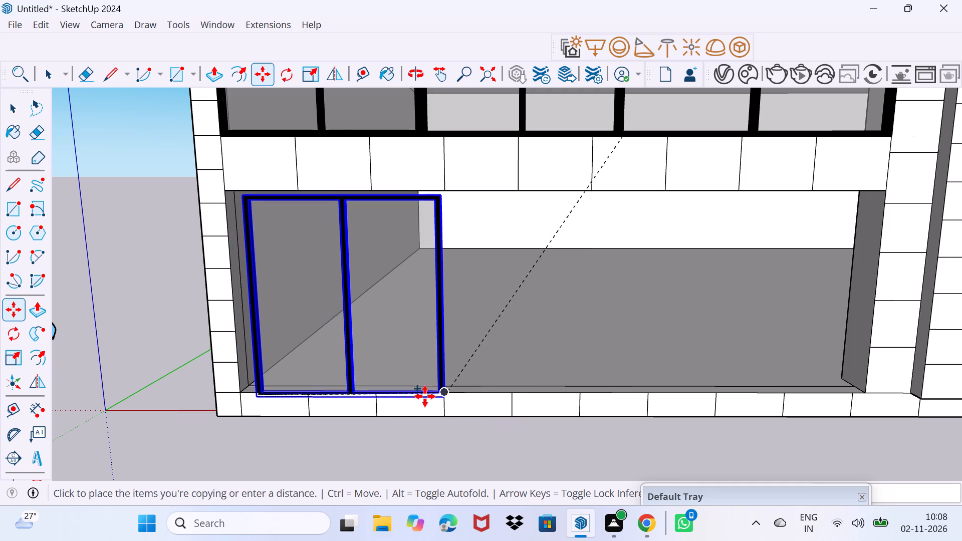
{"action": "scroll", "coordinate": [426, 394], "scroll_direction": "up", "scroll_amount": 4}
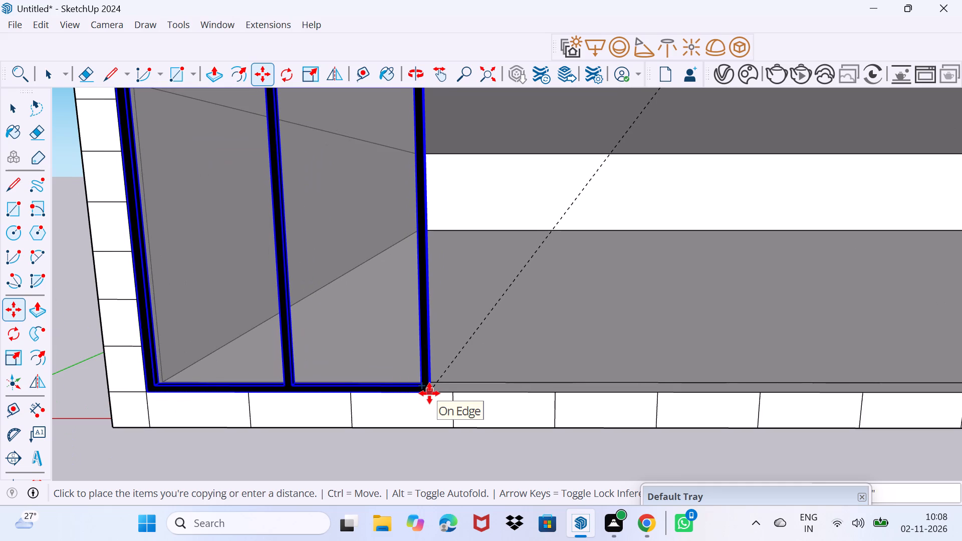
{"action": "left_click", "coordinate": [429, 393]}
Copy the double window twice more along the left bay's ground-floor sill, placing each copy against the previous one.
{"action": "scroll", "coordinate": [430, 393], "scroll_direction": "down", "scroll_amount": 3}
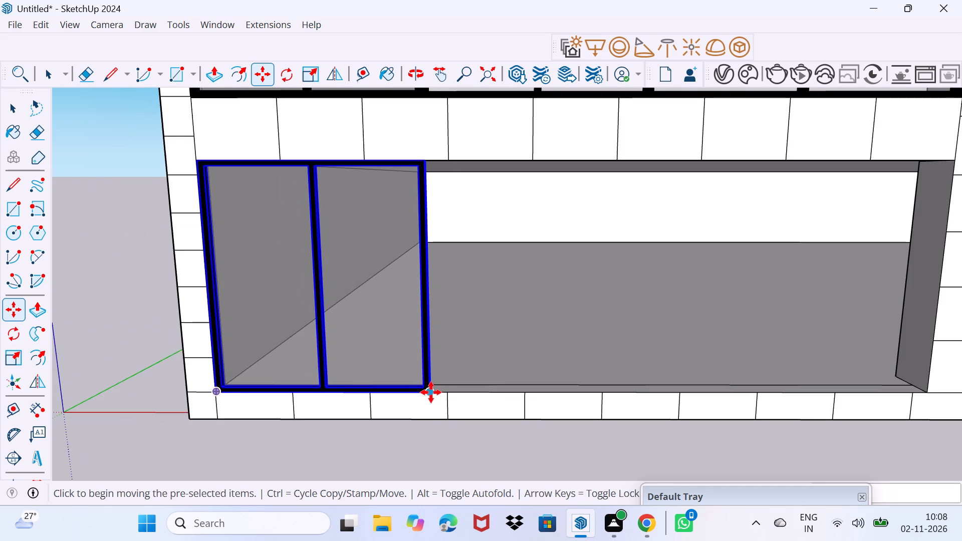
{"action": "left_click", "coordinate": [431, 392]}
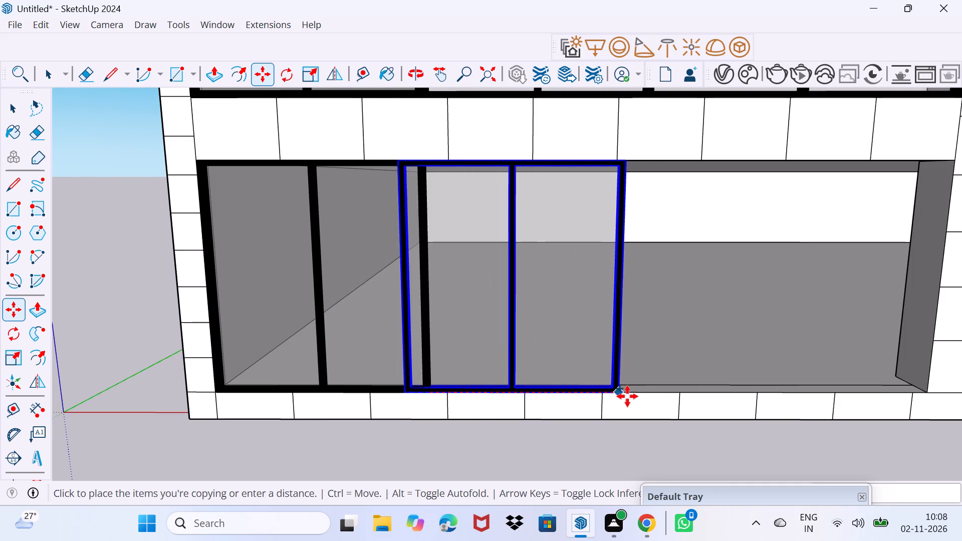
{"action": "left_click", "coordinate": [642, 399]}
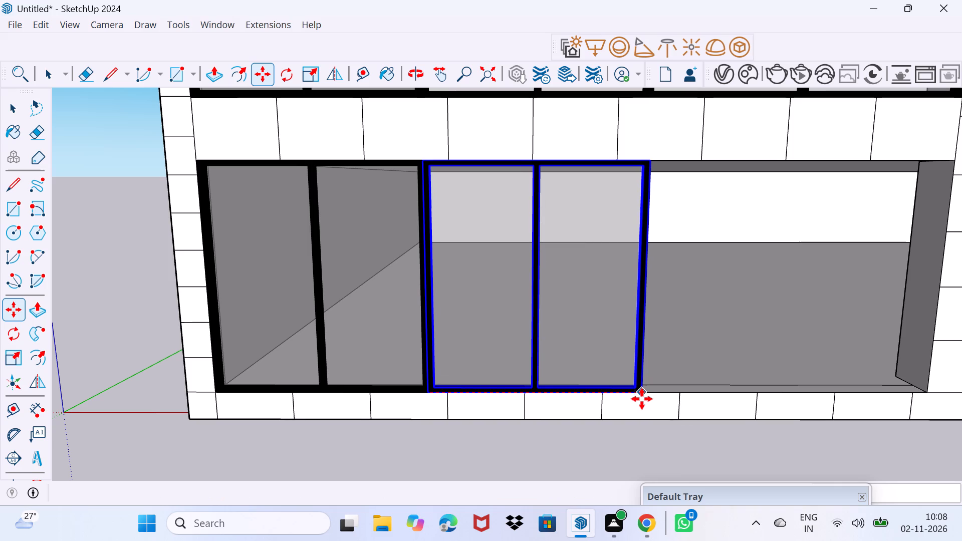
{"action": "left_click", "coordinate": [639, 395]}
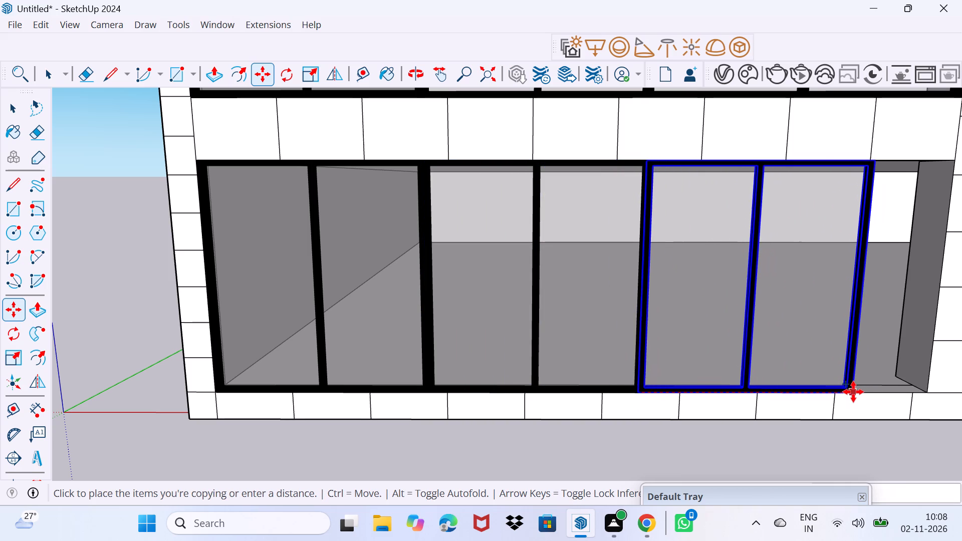
{"action": "left_click", "coordinate": [853, 392]}
Place two copies of the double window side by side in the ground-floor entrance opening, the second ending at the entrance's right pillar.
{"action": "left_click", "coordinate": [855, 392]}
{"action": "scroll", "coordinate": [919, 389], "scroll_direction": "down", "scroll_amount": 4}
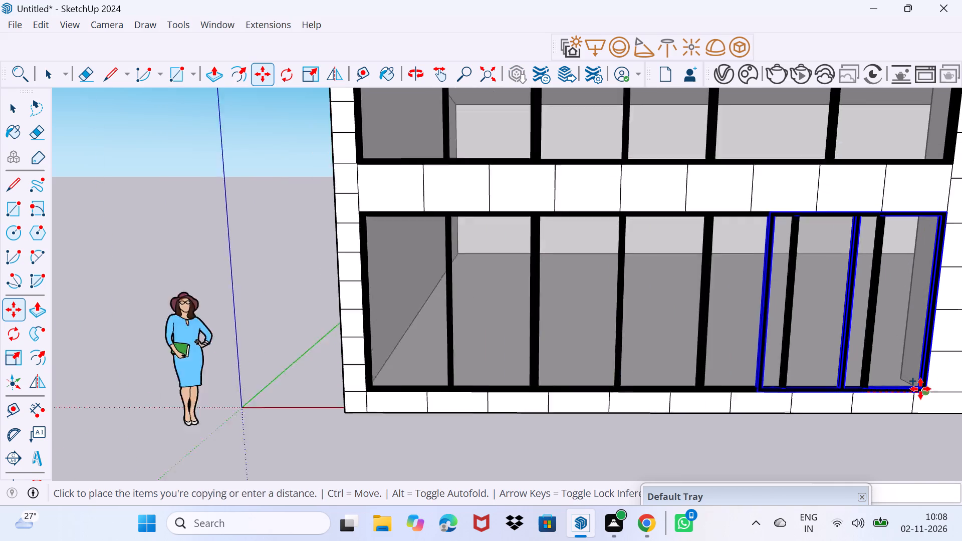
{"action": "middle_click_drag", "start_coordinate": [925, 389], "coordinate": [381, 407], "text": "shift"}
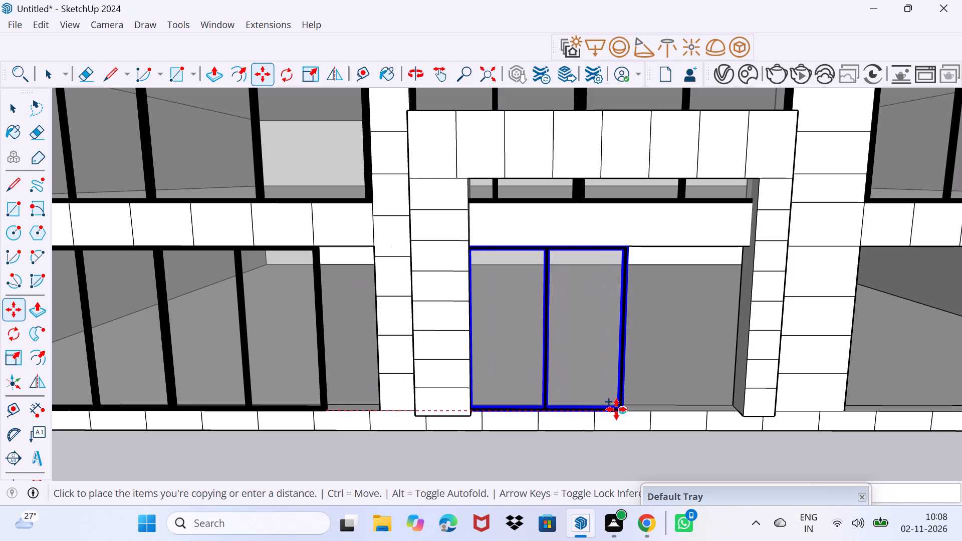
{"action": "left_click", "coordinate": [602, 410]}
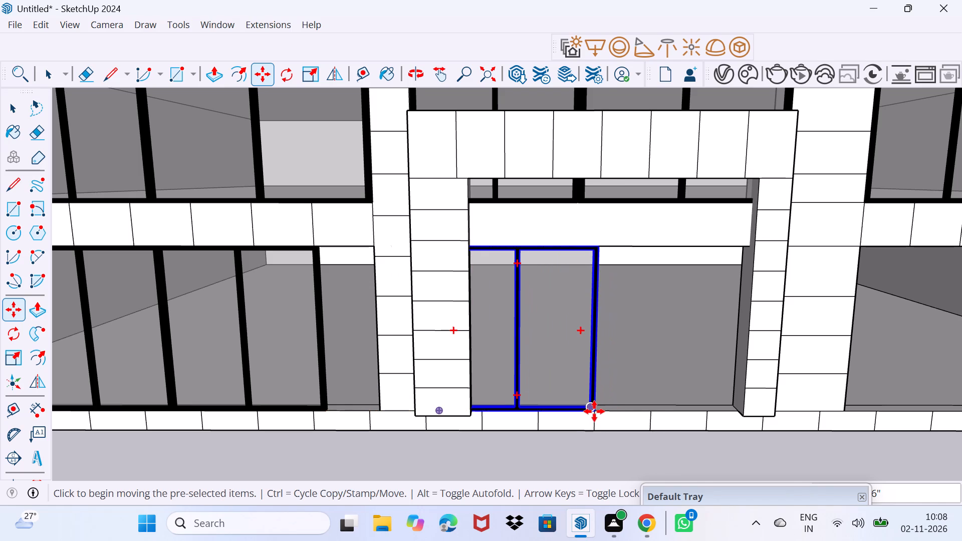
{"action": "left_click", "coordinate": [597, 416]}
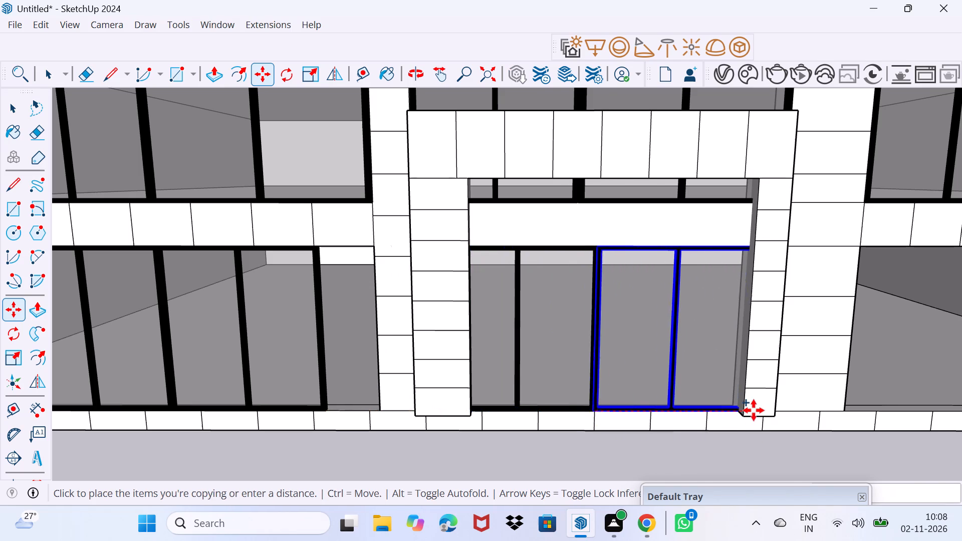
{"action": "left_click", "coordinate": [752, 407]}
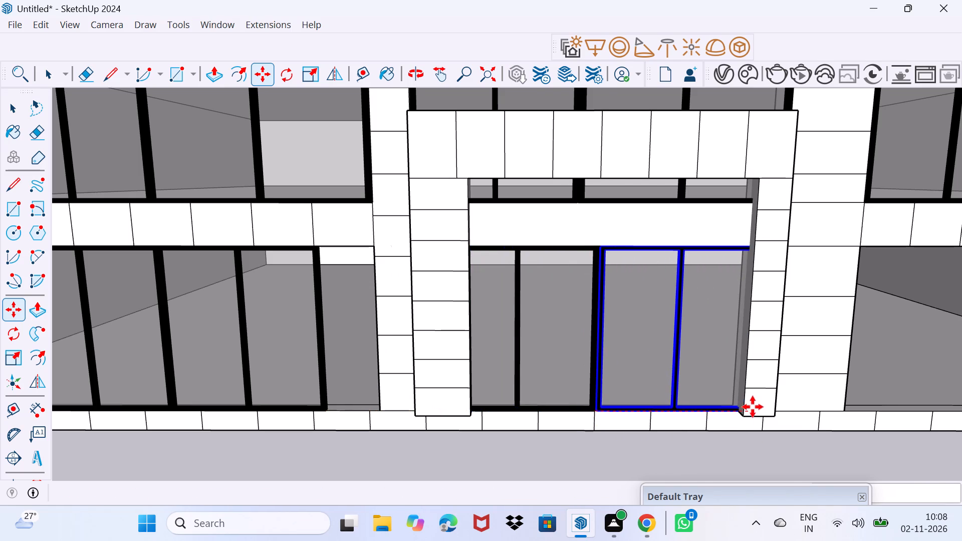
Copy the double window along the red axis from the entrance into the right bay's ground-floor opening.
{"action": "left_click", "coordinate": [747, 407]}
{"action": "scroll", "coordinate": [902, 405], "scroll_direction": "down", "scroll_amount": 2}
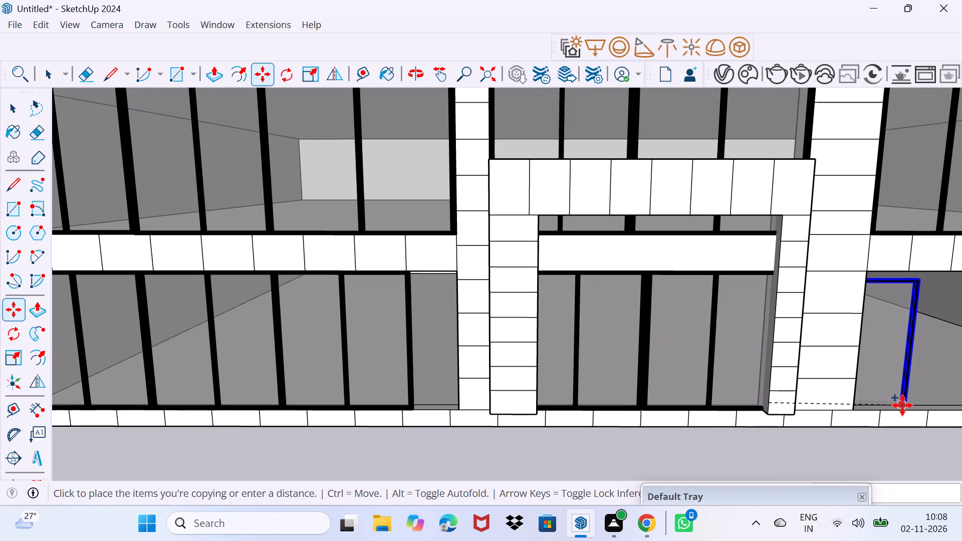
{"action": "middle_click_drag", "start_coordinate": [904, 405], "coordinate": [453, 388], "text": "shift"}
{"action": "scroll", "coordinate": [465, 396], "scroll_direction": "up", "scroll_amount": 3}
{"action": "middle_click_drag", "start_coordinate": [466, 396], "coordinate": [424, 397]}
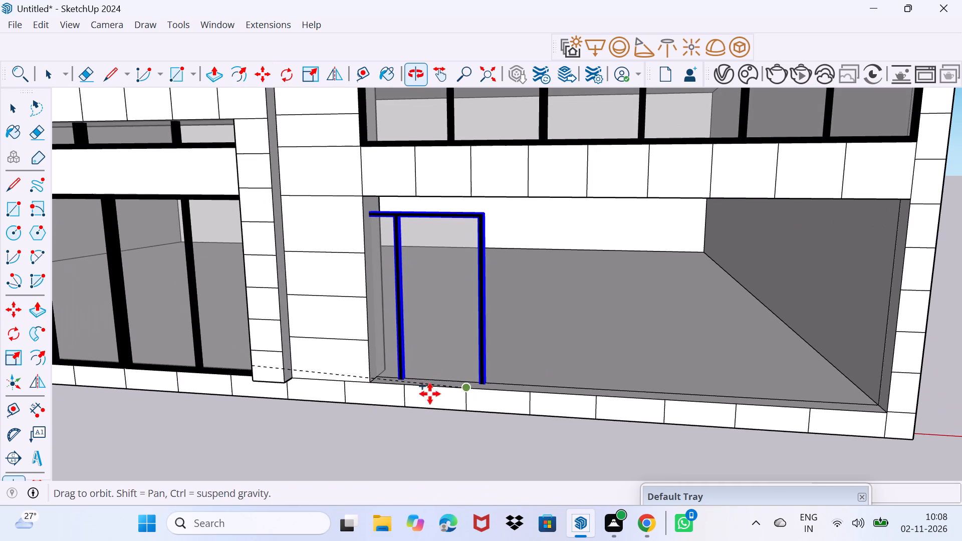
{"action": "left_click", "coordinate": [538, 378]}
Move the right bay's ground-floor window by its lower corner so it sits flush against the inner pillar.
{"action": "left_click", "coordinate": [555, 389]}
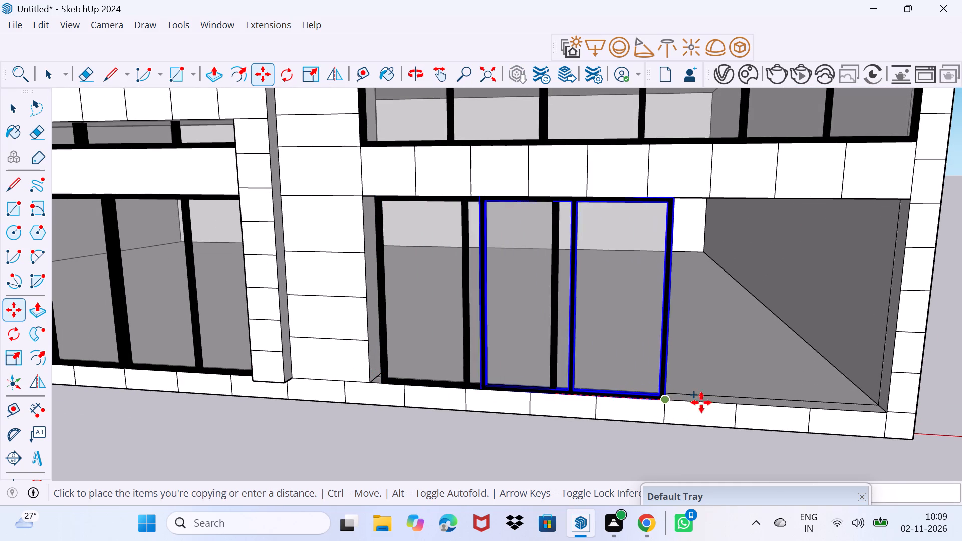
{"action": "key", "text": "Escape"}
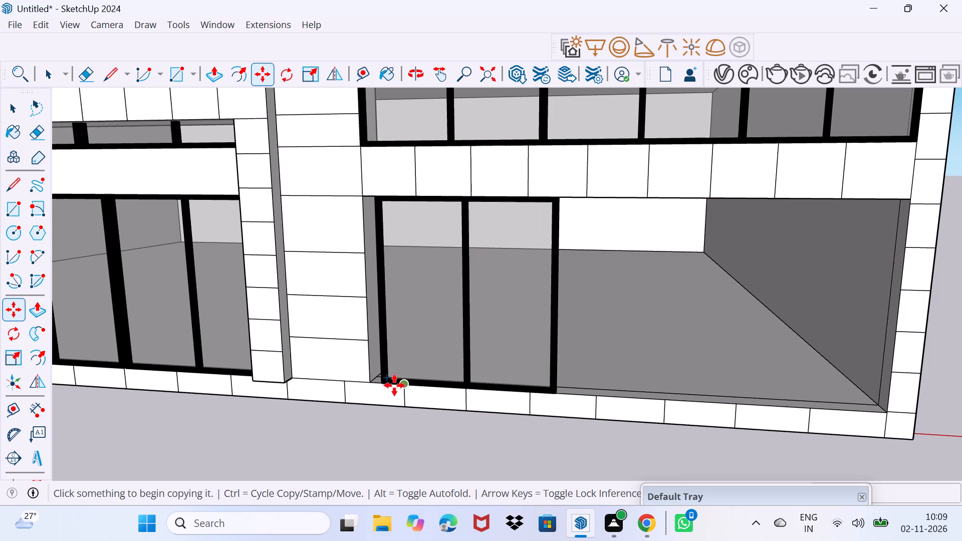
{"action": "key", "text": "space"}
{"action": "left_click", "coordinate": [393, 383]}
{"action": "scroll", "coordinate": [384, 381], "scroll_direction": "up", "scroll_amount": 3}
{"action": "left_click_drag", "start_coordinate": [385, 379], "coordinate": [390, 372]}
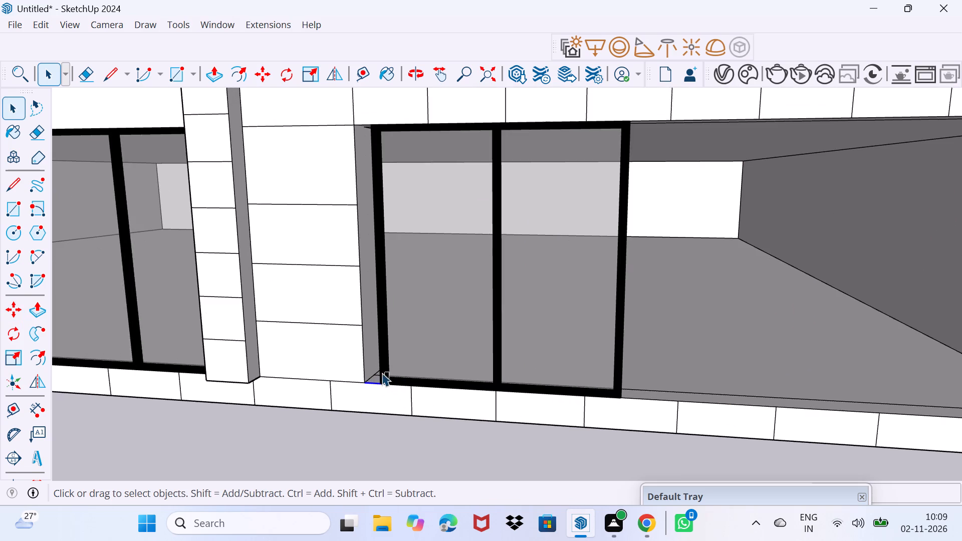
{"action": "middle_click_drag", "start_coordinate": [382, 373], "coordinate": [466, 390]}
{"action": "left_click", "coordinate": [403, 384]}
{"action": "key", "text": "m"}
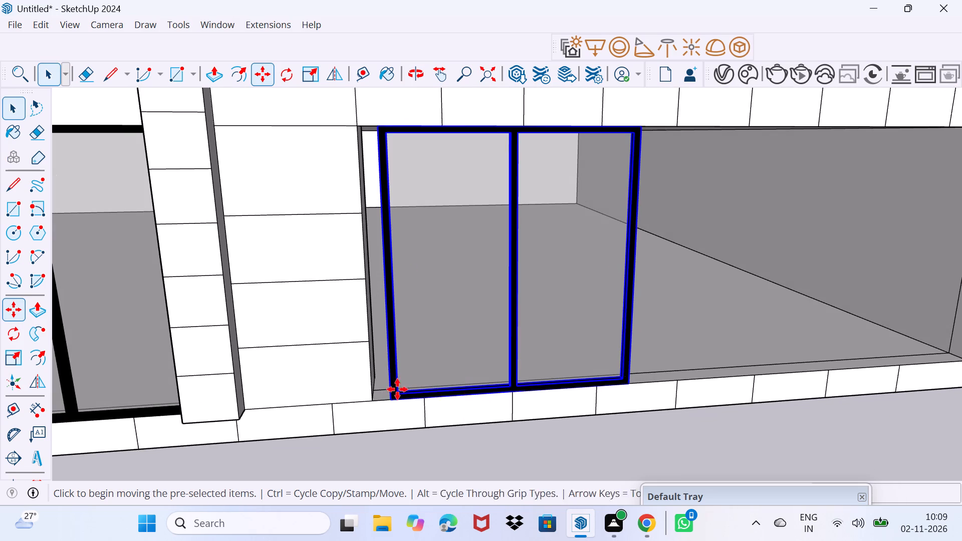
{"action": "left_click", "coordinate": [387, 396]}
{"action": "left_click", "coordinate": [366, 397]}
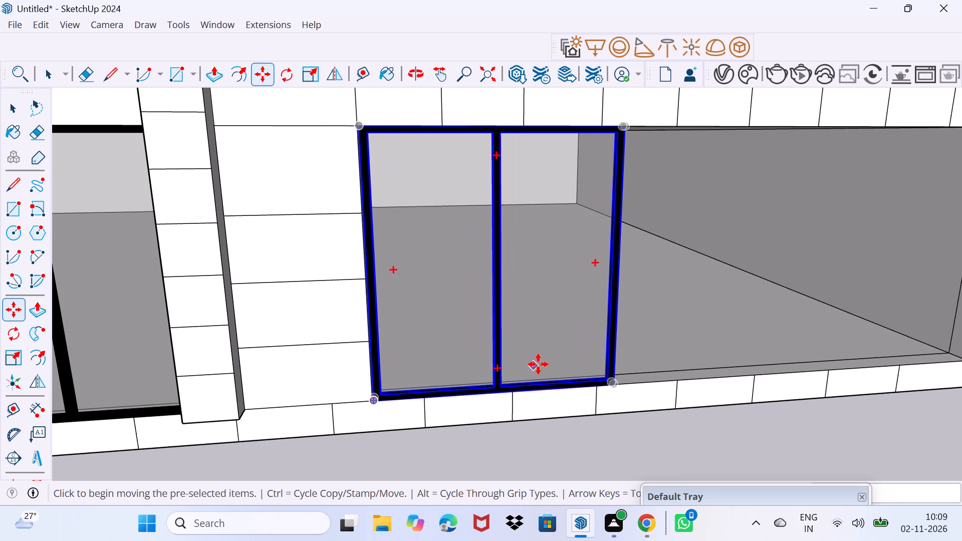
Copy the window twice more along the right bay's ground-floor sill, with the last copy ending at the outer pillar.
{"action": "middle_click_drag", "start_coordinate": [538, 364], "coordinate": [449, 368]}
{"action": "left_click", "coordinate": [618, 397]}
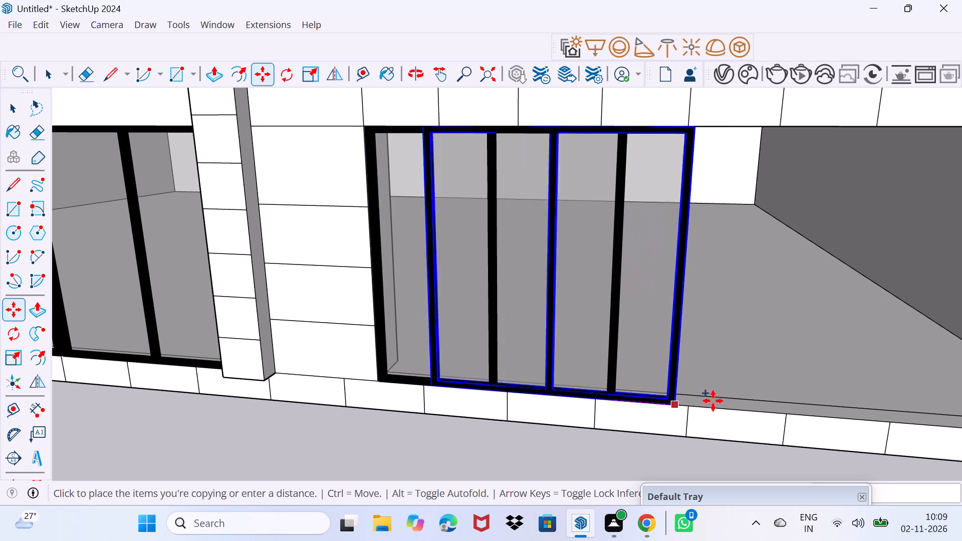
{"action": "scroll", "coordinate": [734, 410], "scroll_direction": "down", "scroll_amount": 3}
{"action": "middle_click_drag", "start_coordinate": [724, 420], "coordinate": [452, 400], "text": "shift"}
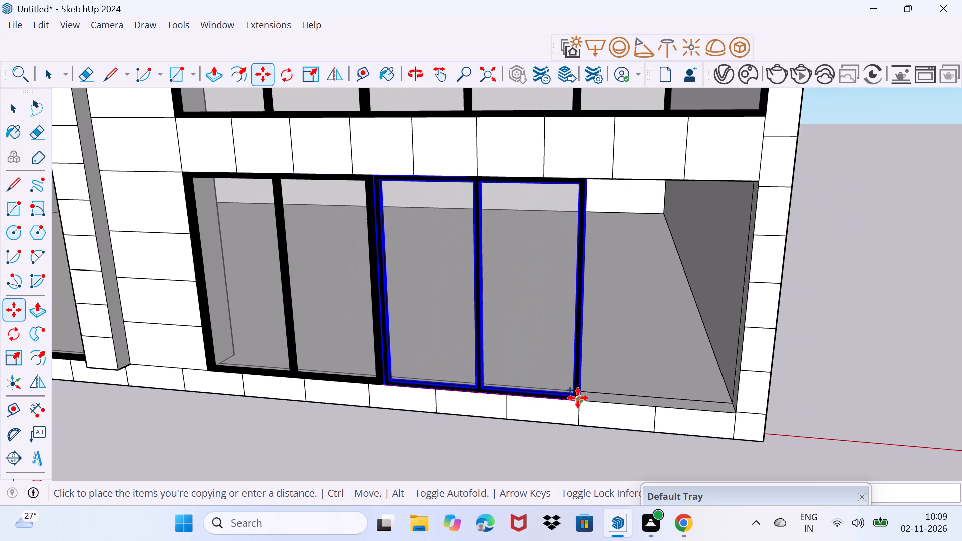
{"action": "left_click", "coordinate": [581, 398]}
{"action": "left_click", "coordinate": [580, 397]}
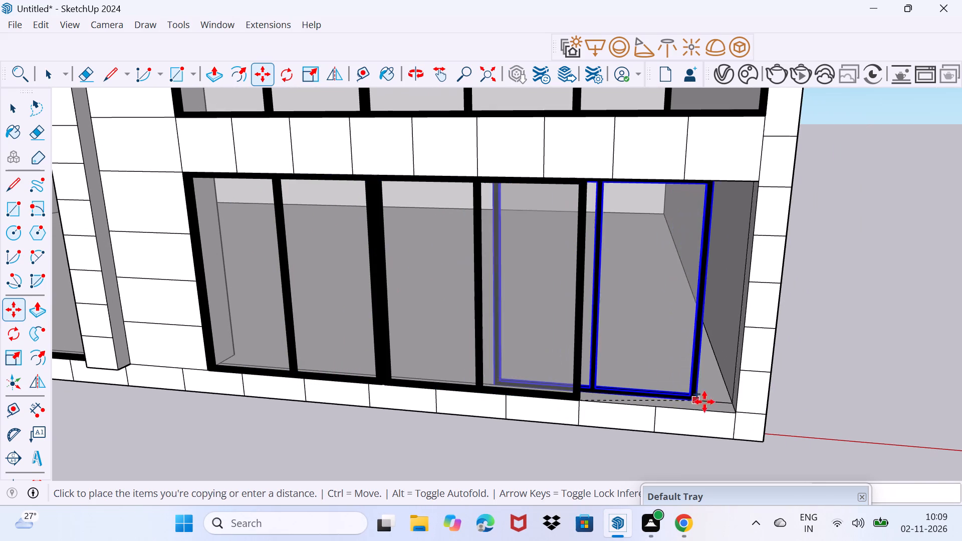
{"action": "left_click", "coordinate": [731, 409]}
Scale the right bay's last ground-floor window narrower from its inner side so it fits between the neighbouring window and the outer pillar.
{"action": "key", "text": "s"}
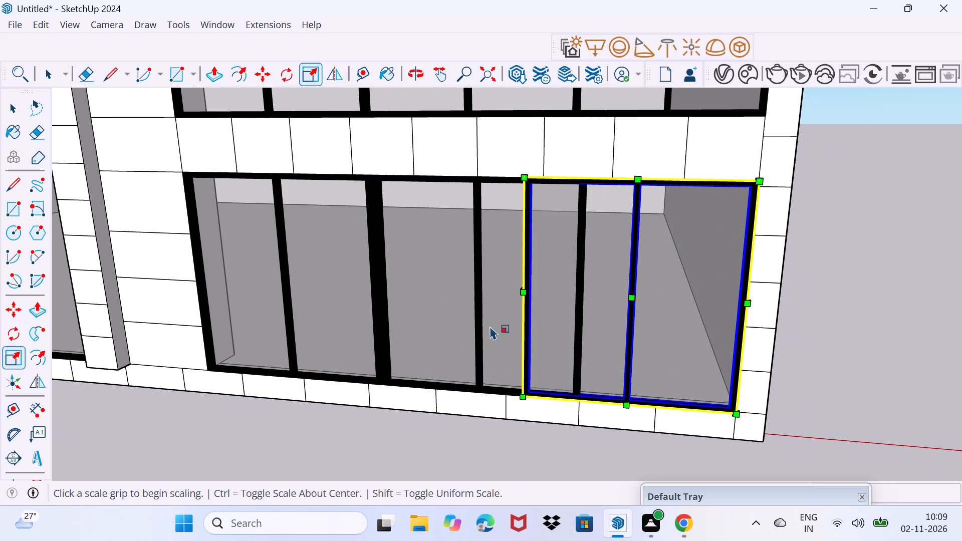
{"action": "left_click", "coordinate": [521, 291]}
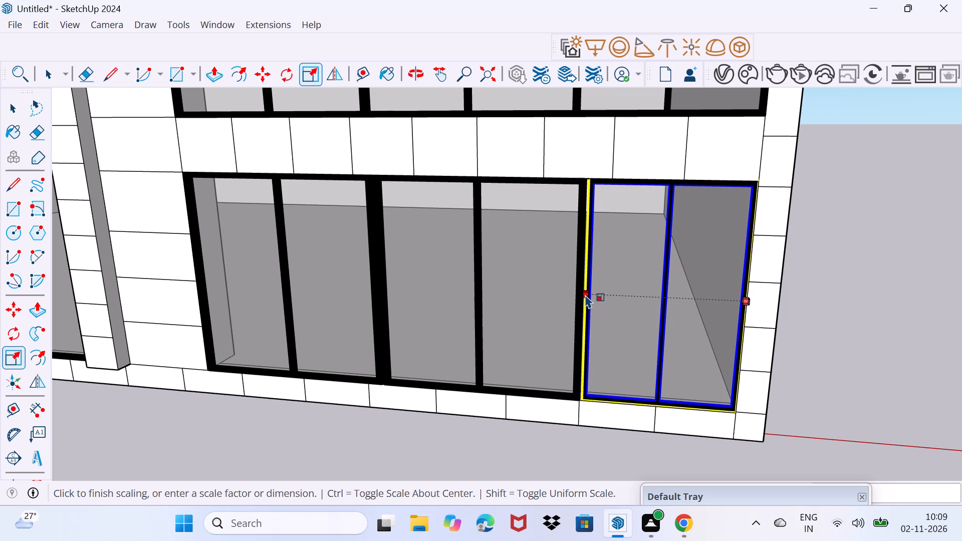
{"action": "left_click", "coordinate": [583, 295]}
{"action": "key", "text": "space"}
{"action": "left_click_drag", "start_coordinate": [542, 460], "coordinate": [620, 367]}
Scale the left bay's last ground-floor window wider along its length so it reaches the pillar beside the entrance.
{"action": "scroll", "coordinate": [618, 348], "scroll_direction": "down", "scroll_amount": 5}
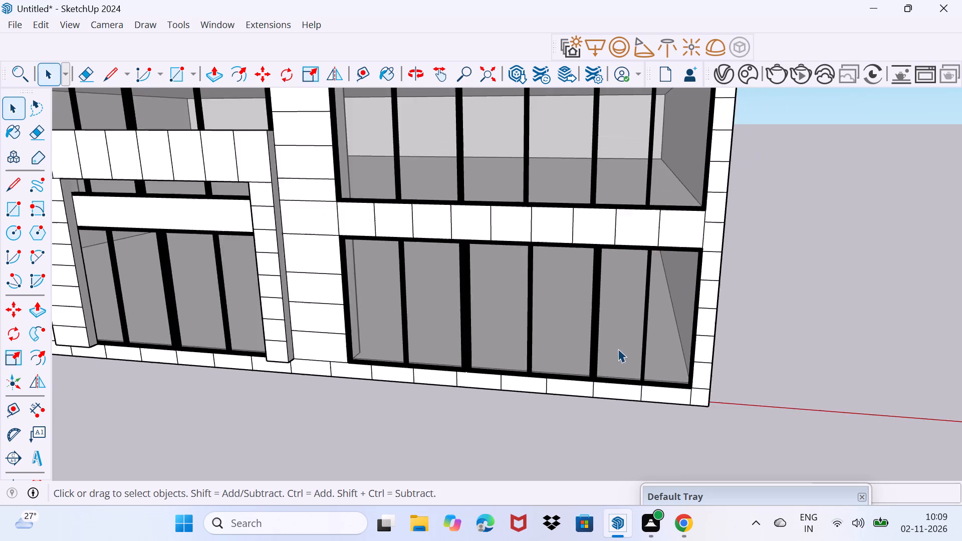
{"action": "scroll", "coordinate": [618, 349], "scroll_direction": "down", "scroll_amount": 4}
{"action": "middle_click_drag", "start_coordinate": [510, 357], "coordinate": [778, 265]}
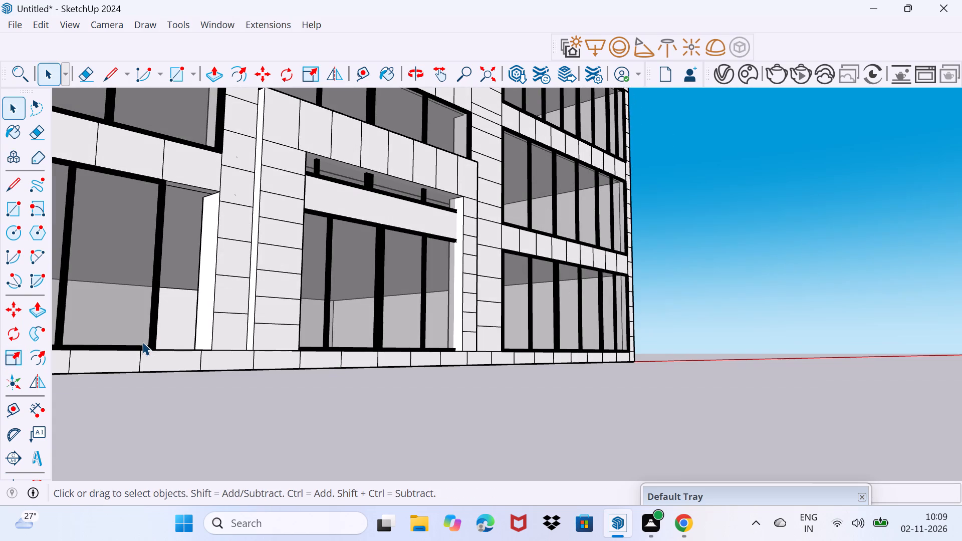
{"action": "middle_click_drag", "start_coordinate": [142, 342], "coordinate": [453, 239], "text": "shift"}
{"action": "middle_click_drag", "start_coordinate": [455, 262], "coordinate": [384, 348]}
{"action": "scroll", "coordinate": [433, 242], "scroll_direction": "up", "scroll_amount": 1}
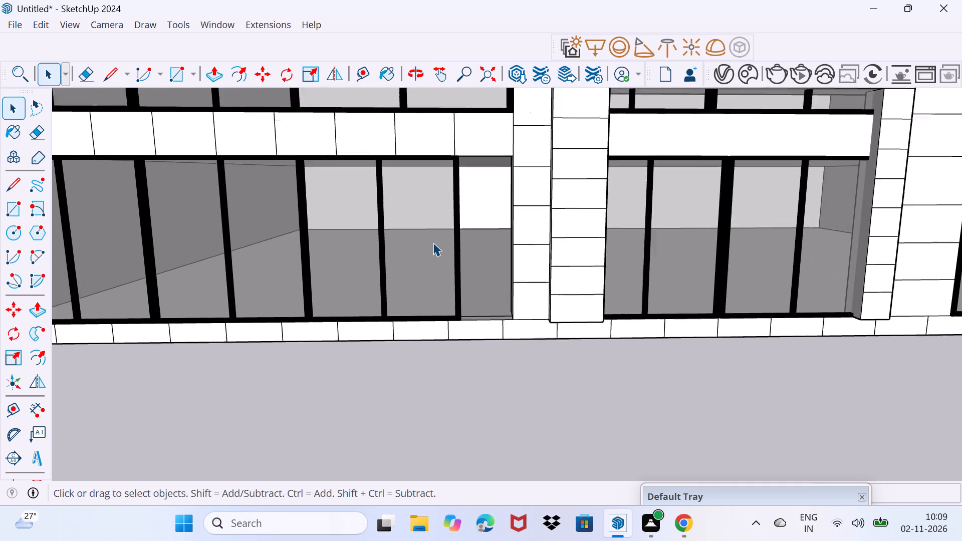
{"action": "scroll", "coordinate": [433, 242], "scroll_direction": "up", "scroll_amount": 2}
{"action": "middle_click_drag", "start_coordinate": [435, 248], "coordinate": [271, 264]}
{"action": "left_click", "coordinate": [470, 260]}
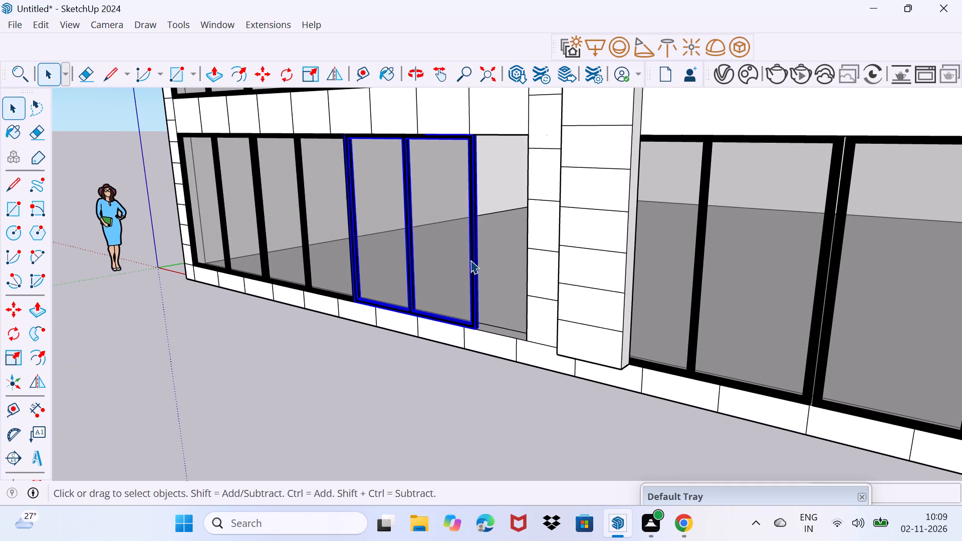
{"action": "key", "text": "s"}
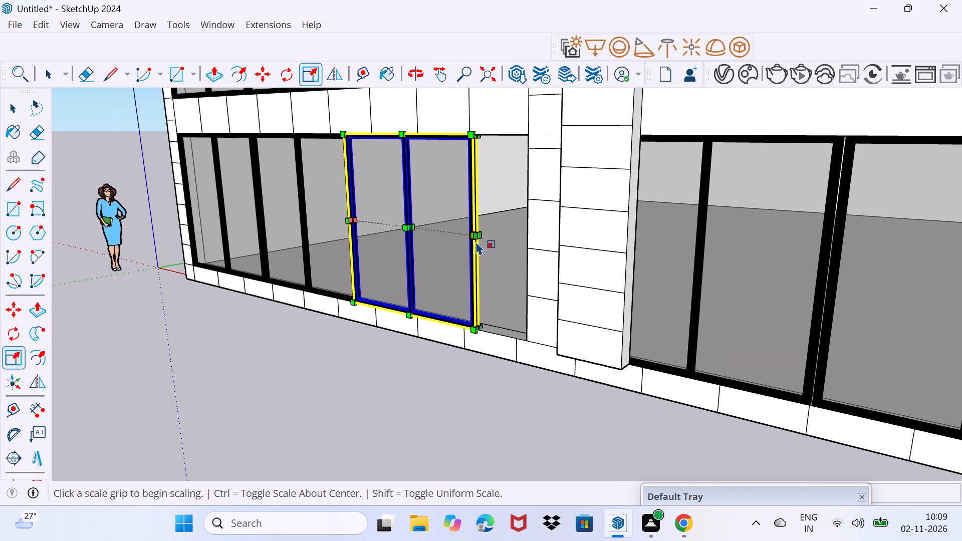
{"action": "left_click", "coordinate": [476, 239]}
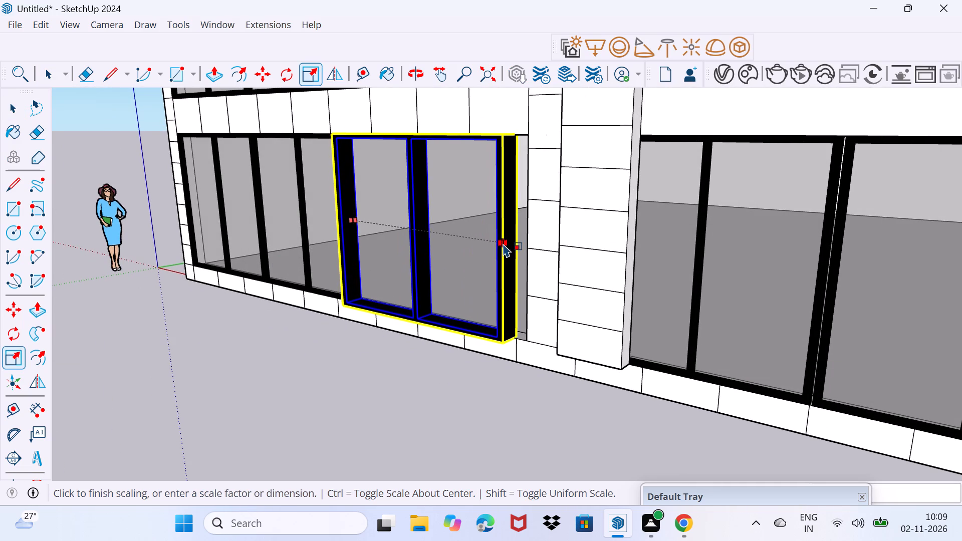
{"action": "key", "text": "Escape"}
{"action": "middle_click_drag", "start_coordinate": [492, 252], "coordinate": [430, 254]}
{"action": "scroll", "coordinate": [443, 245], "scroll_direction": "up", "scroll_amount": 7}
{"action": "middle_click_drag", "start_coordinate": [446, 245], "coordinate": [442, 247]}
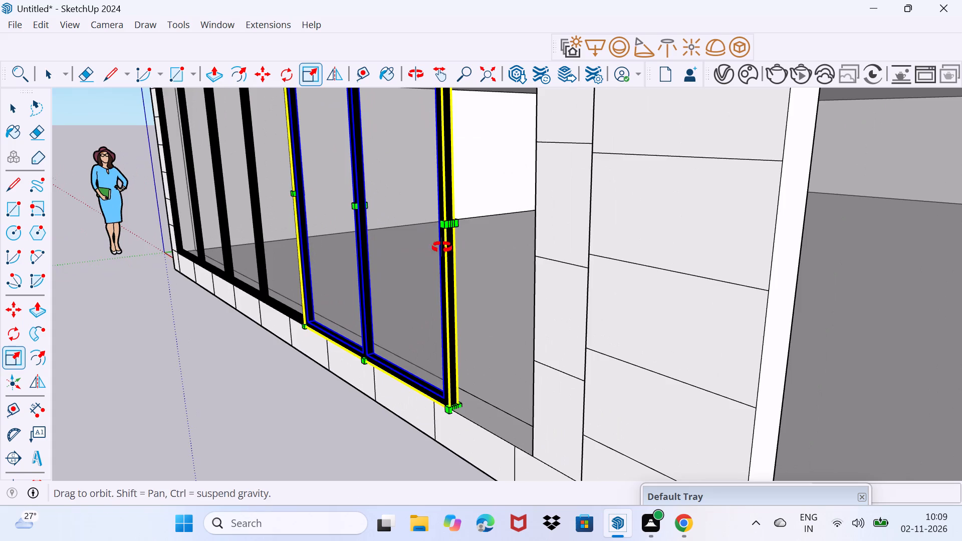
{"action": "middle_click_drag", "start_coordinate": [442, 247], "coordinate": [429, 250]}
{"action": "left_click", "coordinate": [449, 227]}
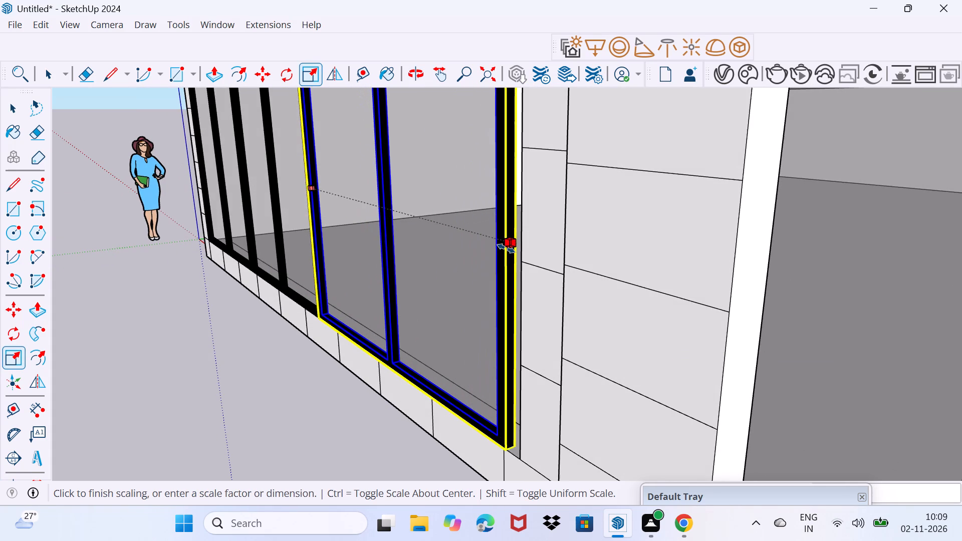
{"action": "left_click", "coordinate": [519, 250]}
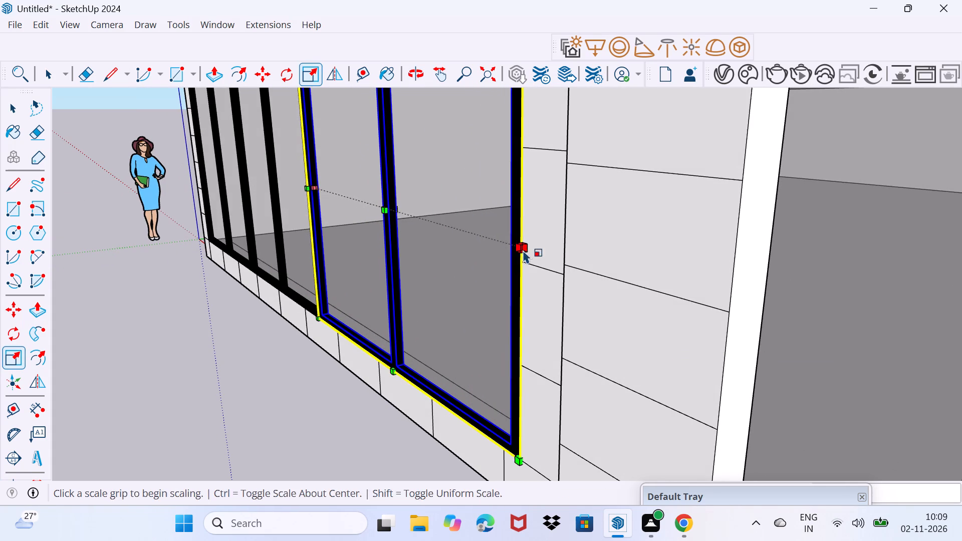
{"action": "key", "text": "space"}
{"action": "left_click_drag", "start_coordinate": [505, 343], "coordinate": [542, 294]}
Delete both double windows from the ground-floor entrance opening.
{"action": "scroll", "coordinate": [476, 292], "scroll_direction": "down", "scroll_amount": 9}
{"action": "middle_click_drag", "start_coordinate": [450, 350], "coordinate": [586, 316]}
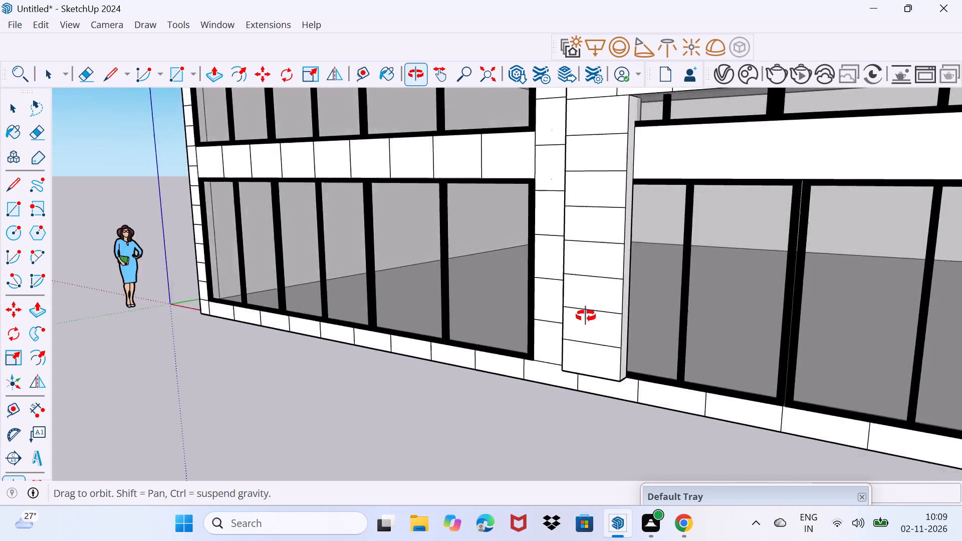
{"action": "middle_click_drag", "start_coordinate": [586, 316], "coordinate": [671, 315]}
{"action": "scroll", "coordinate": [670, 315], "scroll_direction": "down", "scroll_amount": 8}
{"action": "left_click", "coordinate": [707, 291]}
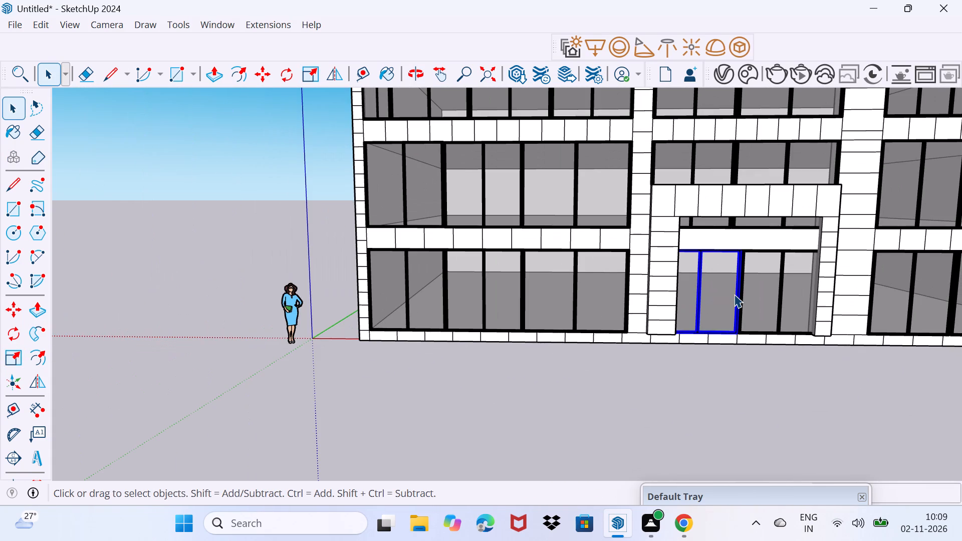
{"action": "key", "text": "Delete"}
{"action": "left_click", "coordinate": [749, 293]}
{"action": "key", "text": "Delete"}
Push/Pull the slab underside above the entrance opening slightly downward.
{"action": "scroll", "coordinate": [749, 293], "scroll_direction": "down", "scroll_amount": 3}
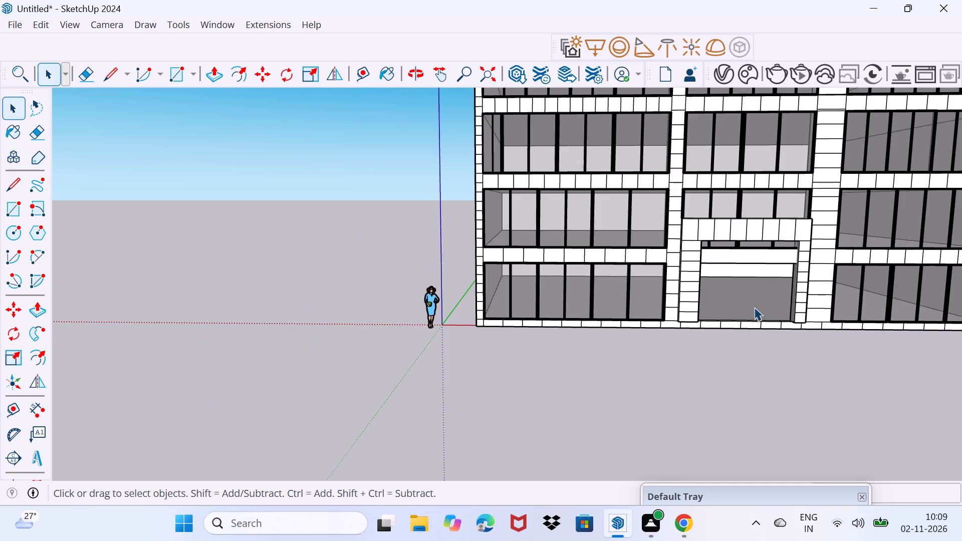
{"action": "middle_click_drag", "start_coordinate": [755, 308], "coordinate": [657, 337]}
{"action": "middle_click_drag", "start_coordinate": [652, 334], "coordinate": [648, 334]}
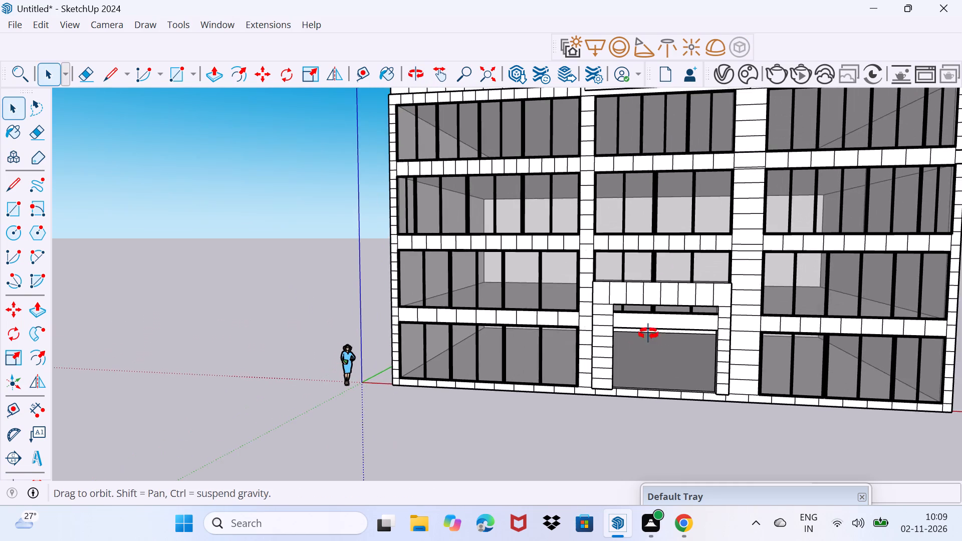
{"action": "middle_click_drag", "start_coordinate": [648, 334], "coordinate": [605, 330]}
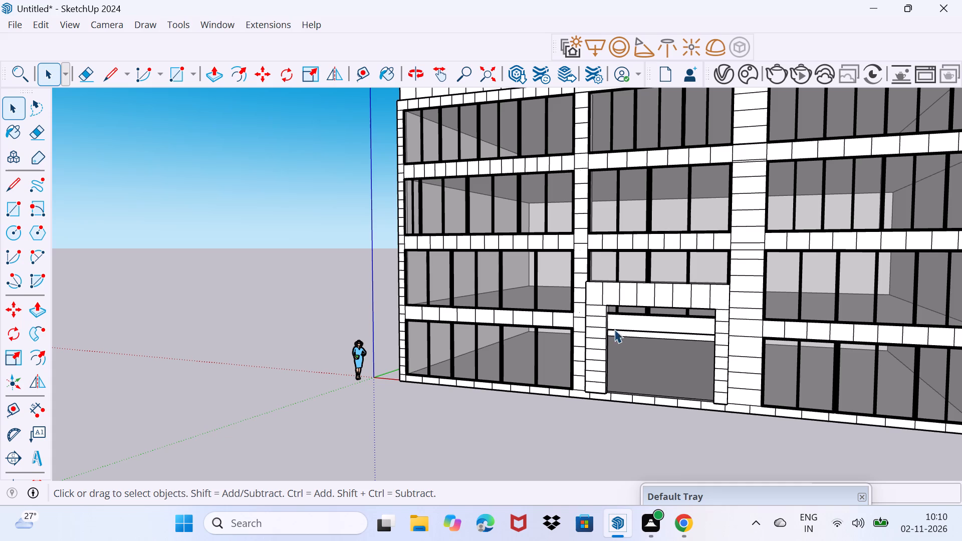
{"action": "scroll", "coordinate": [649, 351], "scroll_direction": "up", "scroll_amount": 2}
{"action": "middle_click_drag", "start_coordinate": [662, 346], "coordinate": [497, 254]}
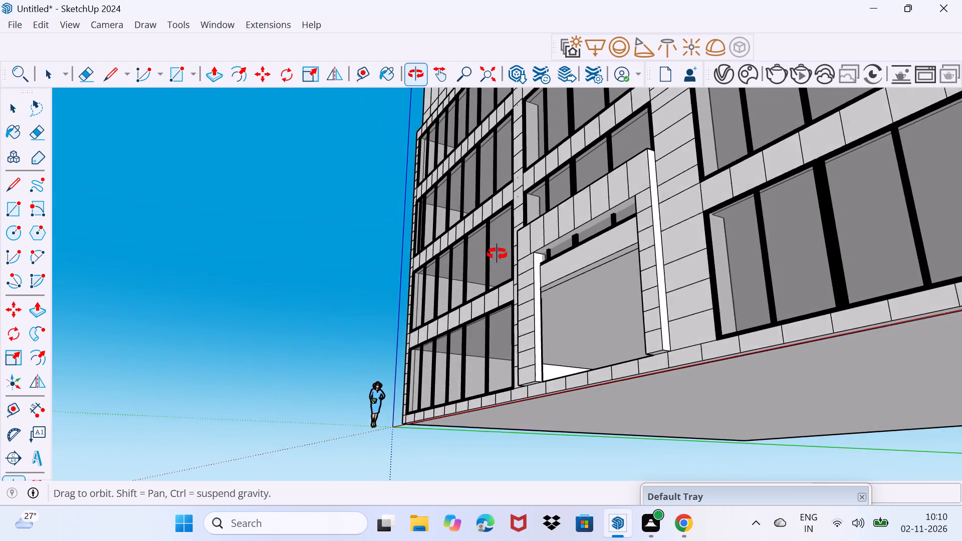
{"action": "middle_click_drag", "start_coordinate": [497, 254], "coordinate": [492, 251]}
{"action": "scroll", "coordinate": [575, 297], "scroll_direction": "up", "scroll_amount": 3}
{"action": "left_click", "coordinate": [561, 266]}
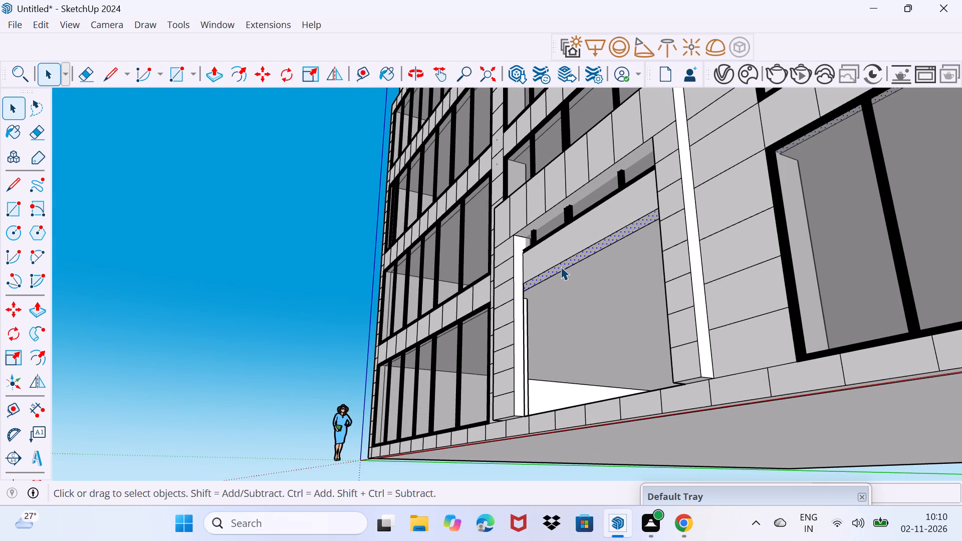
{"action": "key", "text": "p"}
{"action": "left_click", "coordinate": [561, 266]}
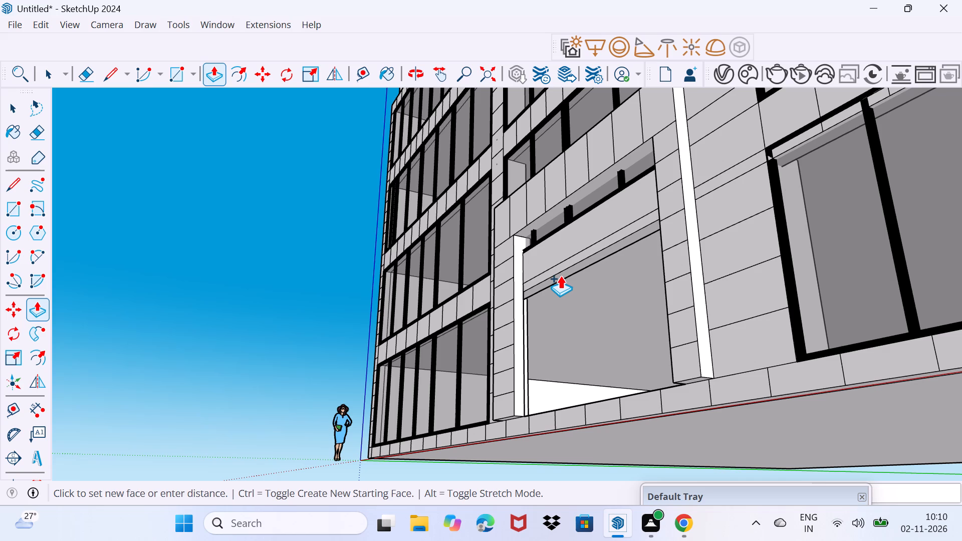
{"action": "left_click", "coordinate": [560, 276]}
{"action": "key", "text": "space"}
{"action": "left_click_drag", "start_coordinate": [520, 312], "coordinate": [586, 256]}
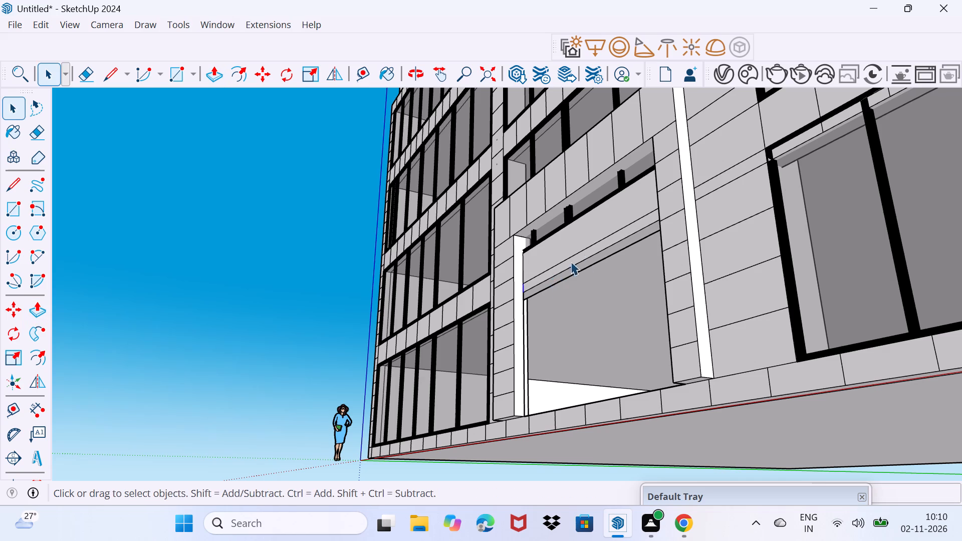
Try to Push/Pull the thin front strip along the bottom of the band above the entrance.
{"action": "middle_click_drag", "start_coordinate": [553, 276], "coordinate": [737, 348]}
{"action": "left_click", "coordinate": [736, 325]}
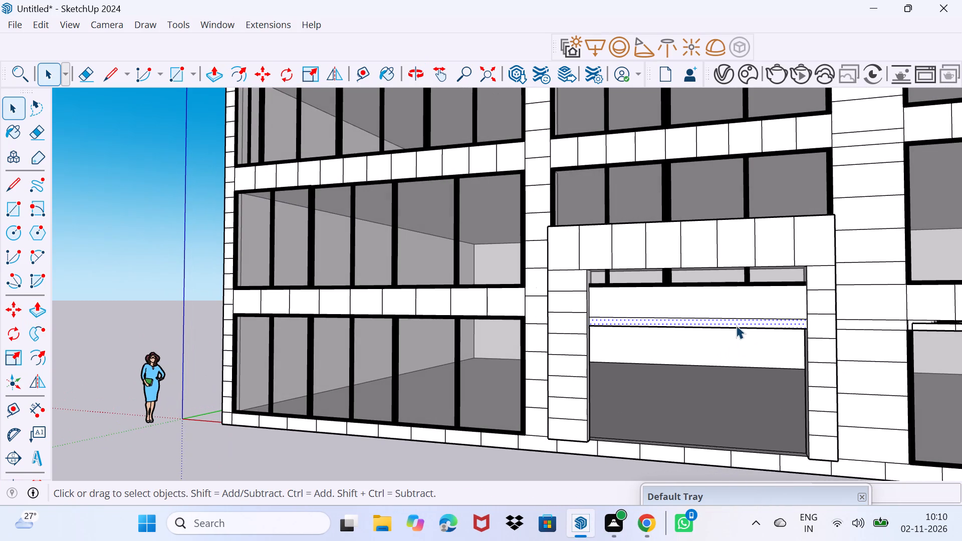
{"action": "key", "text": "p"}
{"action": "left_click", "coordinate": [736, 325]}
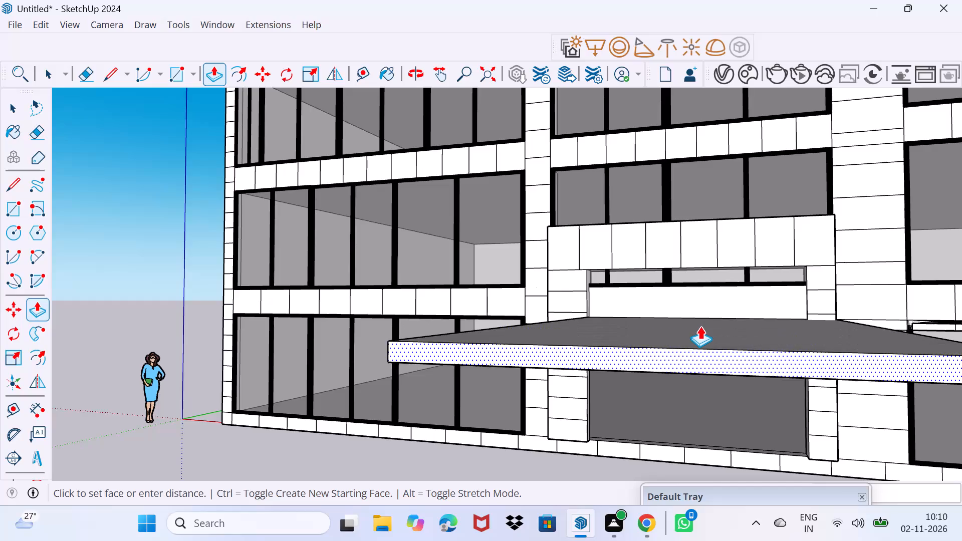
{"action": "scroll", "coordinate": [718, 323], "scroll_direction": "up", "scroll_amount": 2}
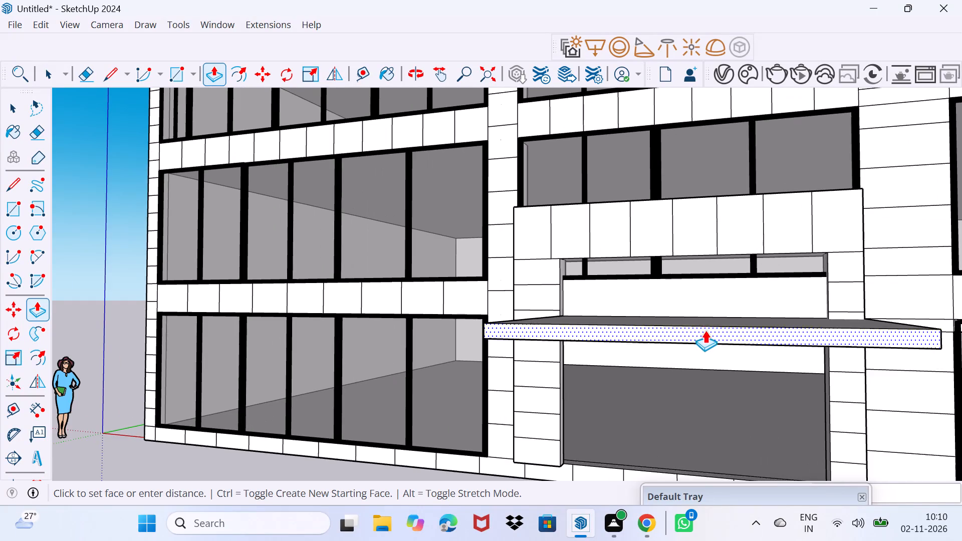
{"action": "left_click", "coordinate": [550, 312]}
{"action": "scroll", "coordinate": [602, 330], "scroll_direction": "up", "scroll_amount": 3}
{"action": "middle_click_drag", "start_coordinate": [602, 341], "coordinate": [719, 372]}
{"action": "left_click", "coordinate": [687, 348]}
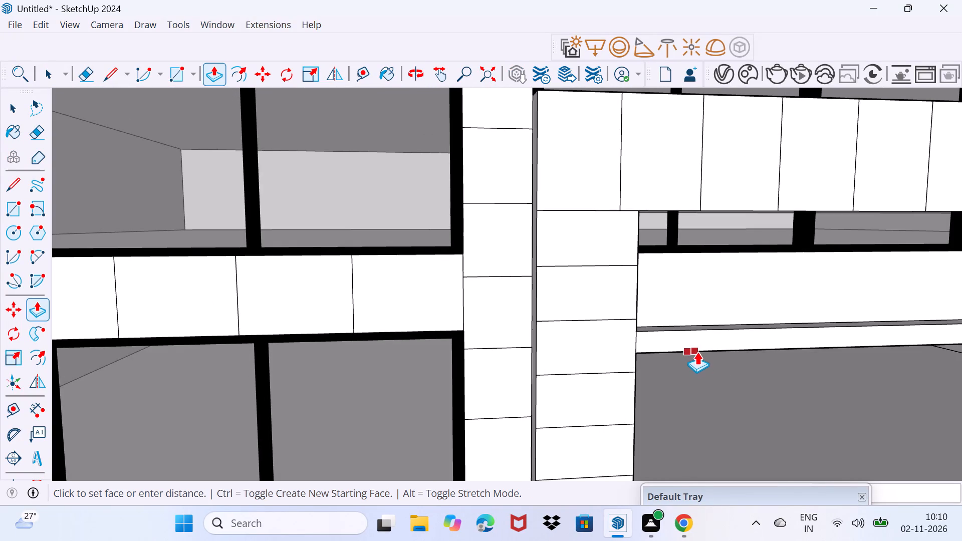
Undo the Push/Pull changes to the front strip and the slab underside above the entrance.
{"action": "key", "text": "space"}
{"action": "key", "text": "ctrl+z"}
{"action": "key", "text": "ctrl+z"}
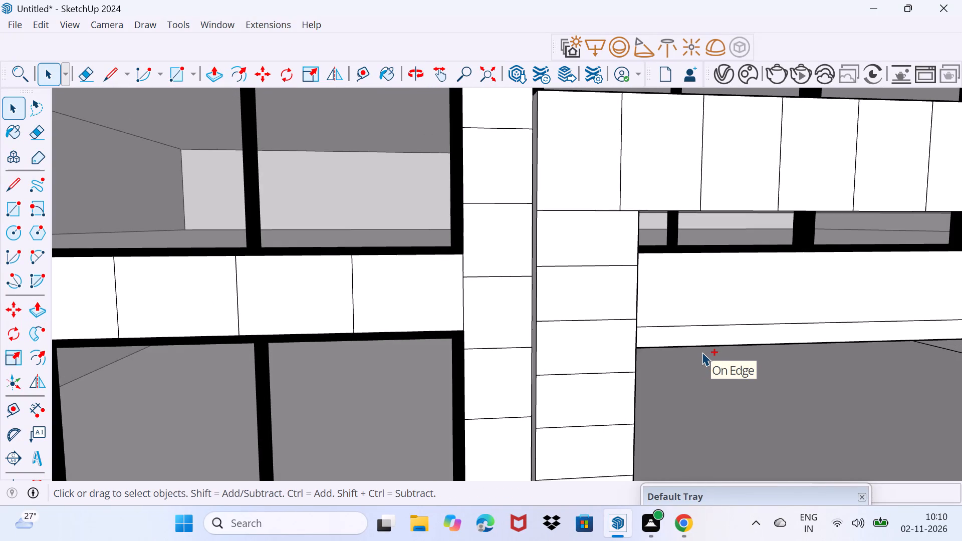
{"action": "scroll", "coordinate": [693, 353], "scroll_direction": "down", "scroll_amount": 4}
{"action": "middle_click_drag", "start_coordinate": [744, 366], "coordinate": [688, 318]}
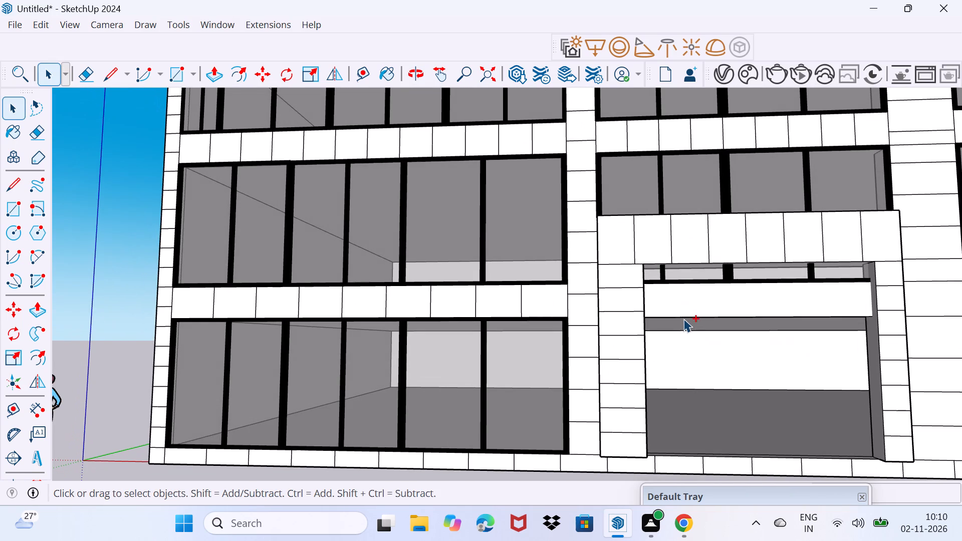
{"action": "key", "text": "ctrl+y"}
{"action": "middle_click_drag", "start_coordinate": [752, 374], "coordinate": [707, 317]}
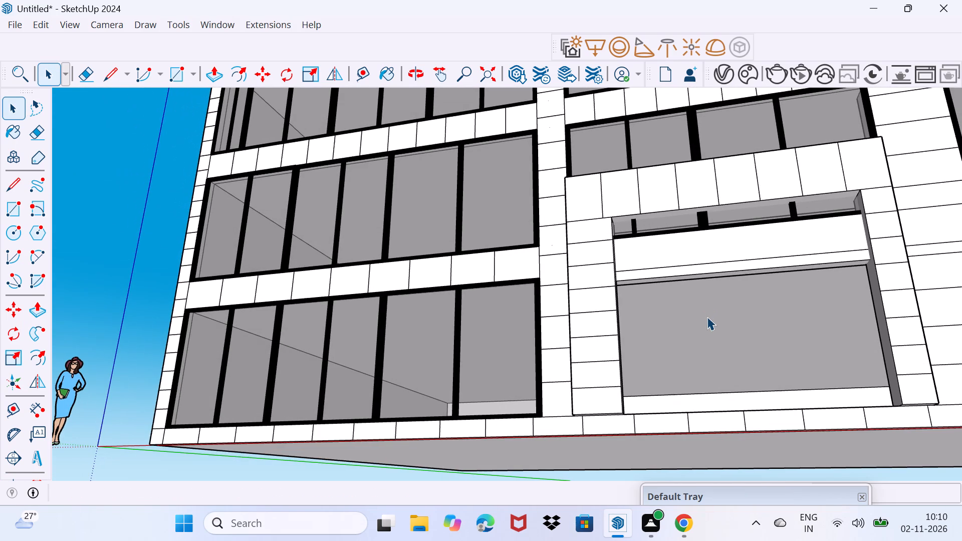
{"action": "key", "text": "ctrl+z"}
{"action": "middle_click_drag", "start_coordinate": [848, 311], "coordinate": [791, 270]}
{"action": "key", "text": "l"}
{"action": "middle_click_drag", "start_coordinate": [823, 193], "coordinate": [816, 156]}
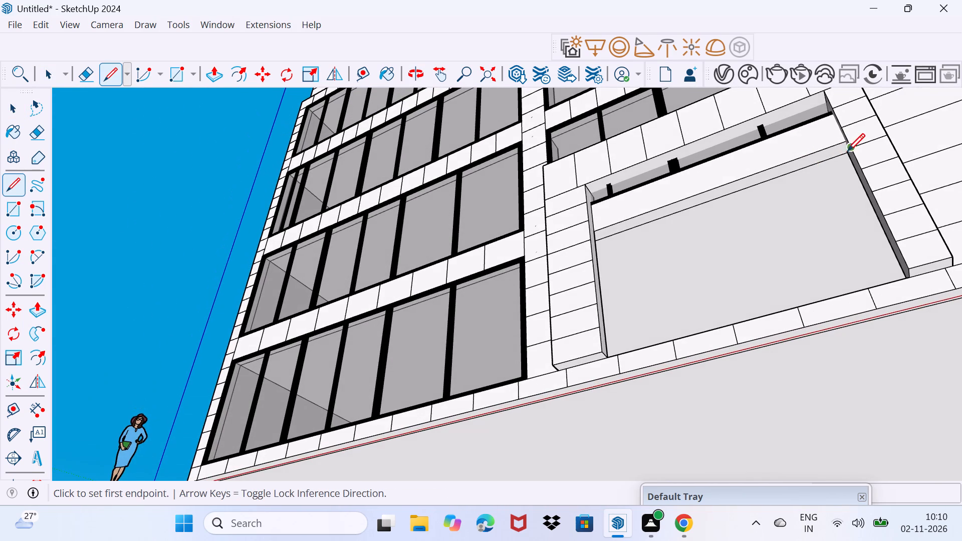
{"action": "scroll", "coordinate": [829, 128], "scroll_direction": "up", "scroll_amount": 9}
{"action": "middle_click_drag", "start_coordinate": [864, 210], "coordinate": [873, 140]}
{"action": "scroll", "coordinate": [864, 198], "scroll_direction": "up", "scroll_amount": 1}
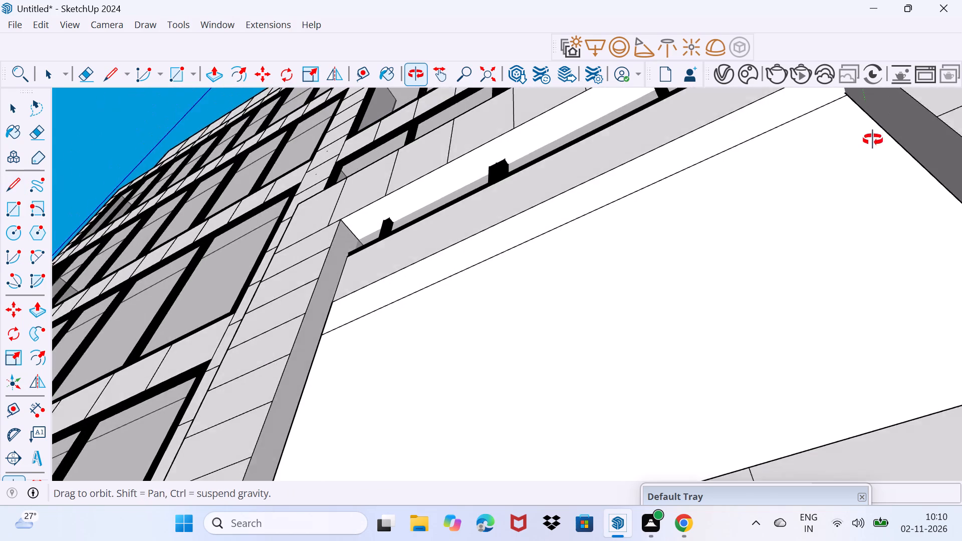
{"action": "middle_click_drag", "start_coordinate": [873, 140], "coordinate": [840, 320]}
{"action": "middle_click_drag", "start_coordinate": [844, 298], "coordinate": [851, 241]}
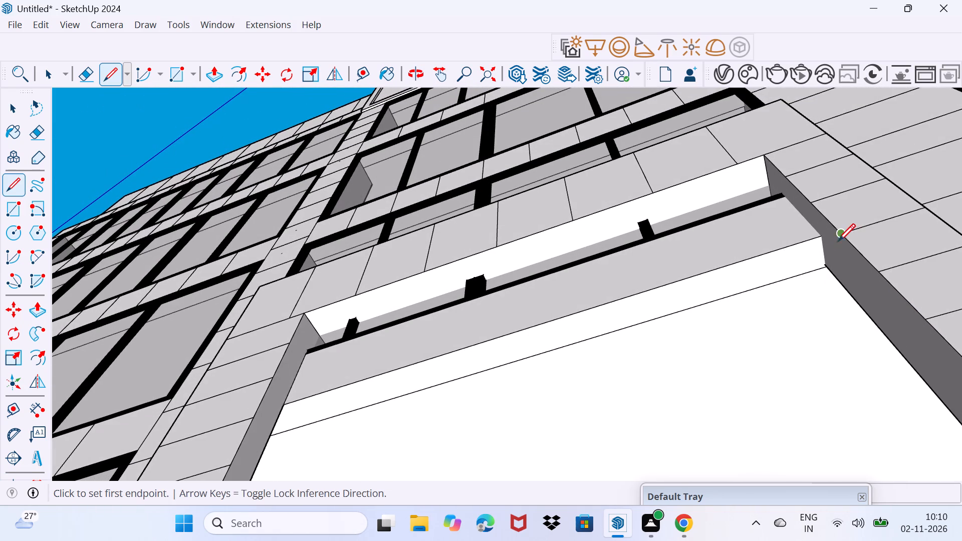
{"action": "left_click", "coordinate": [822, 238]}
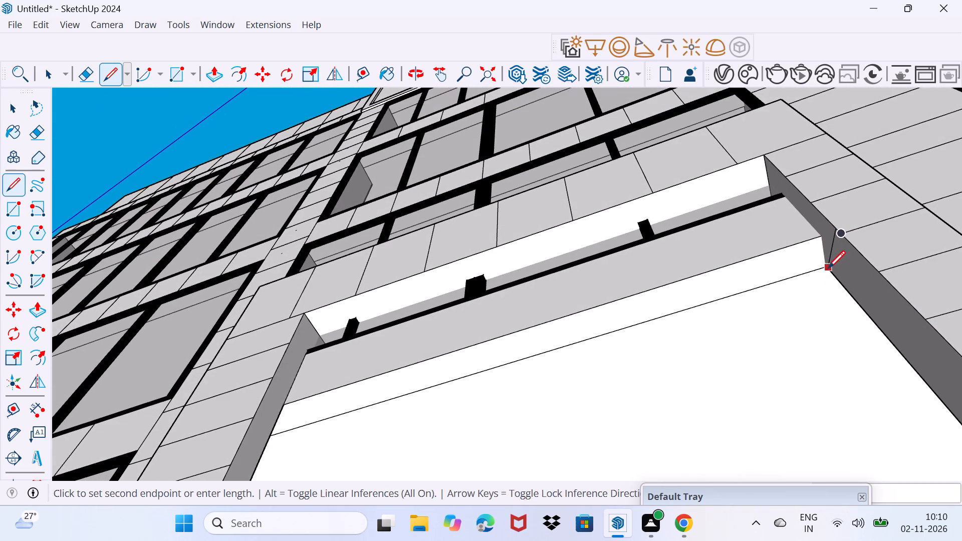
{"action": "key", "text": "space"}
Draw a line along the green axis across the slab underside's end at the entrance's right pillar, from front corner to back edge.
{"action": "middle_click_drag", "start_coordinate": [819, 239], "coordinate": [853, 216]}
{"action": "scroll", "coordinate": [820, 282], "scroll_direction": "up", "scroll_amount": 3}
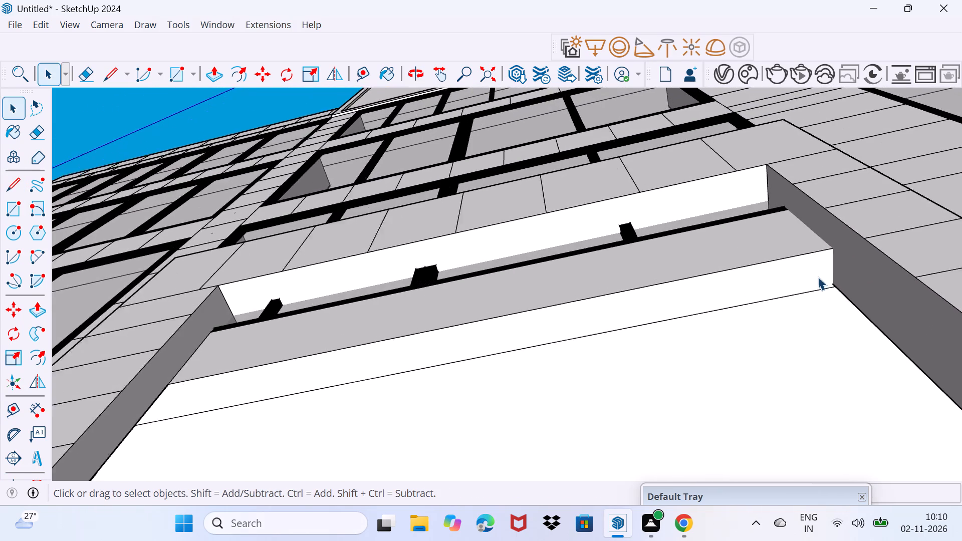
{"action": "middle_click_drag", "start_coordinate": [813, 291], "coordinate": [844, 238]}
{"action": "scroll", "coordinate": [814, 291], "scroll_direction": "up", "scroll_amount": 1}
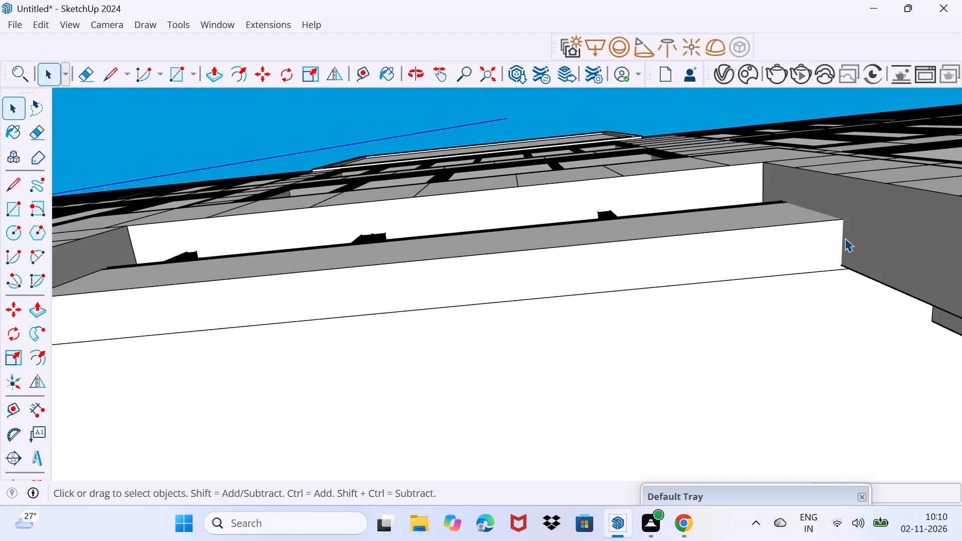
{"action": "key", "text": "l"}
{"action": "left_click", "coordinate": [841, 219]}
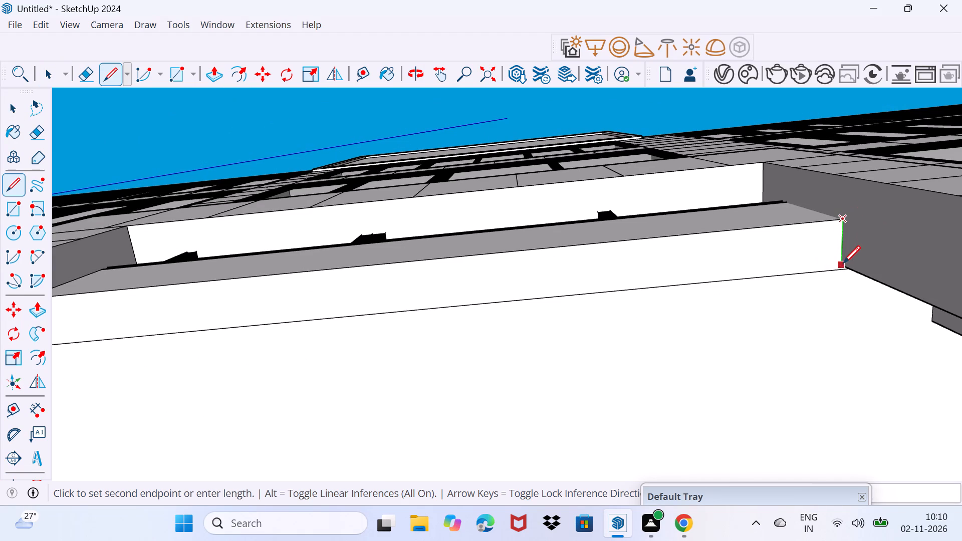
{"action": "left_click", "coordinate": [842, 274]}
{"action": "key", "text": "space"}
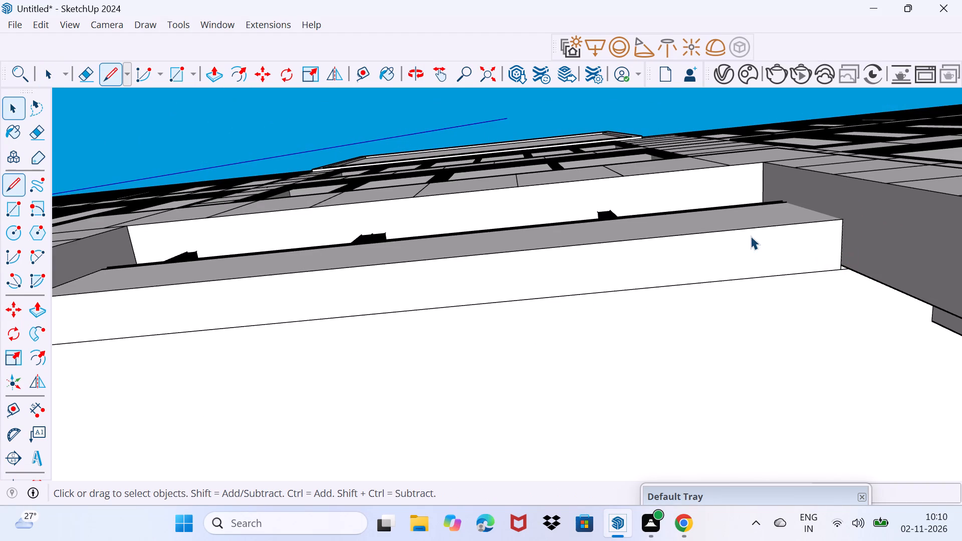
Push/Pull the narrow underside strip along the front of the band above the entrance slightly downward as a new section.
{"action": "left_click", "coordinate": [747, 258]}
{"action": "scroll", "coordinate": [742, 251], "scroll_direction": "down", "scroll_amount": 10}
{"action": "middle_click_drag", "start_coordinate": [739, 262], "coordinate": [747, 370]}
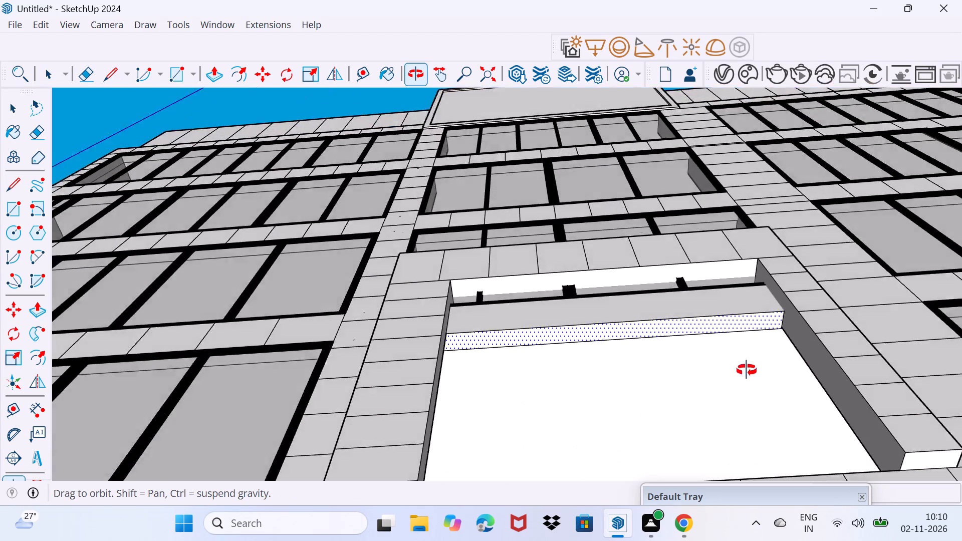
{"action": "middle_click_drag", "start_coordinate": [747, 370], "coordinate": [738, 198]}
{"action": "middle_click_drag", "start_coordinate": [720, 218], "coordinate": [726, 383]}
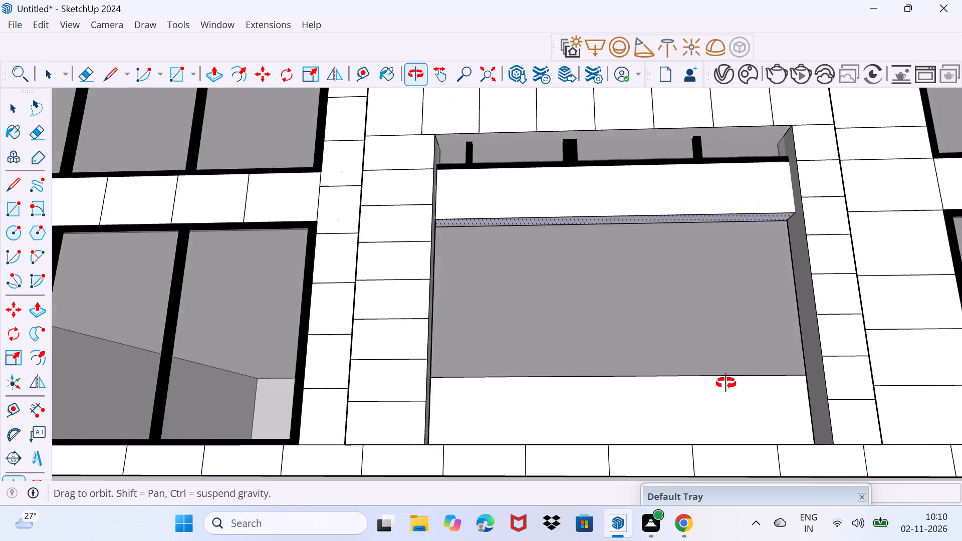
{"action": "middle_click_drag", "start_coordinate": [726, 383], "coordinate": [727, 398]}
{"action": "scroll", "coordinate": [724, 226], "scroll_direction": "up", "scroll_amount": 2}
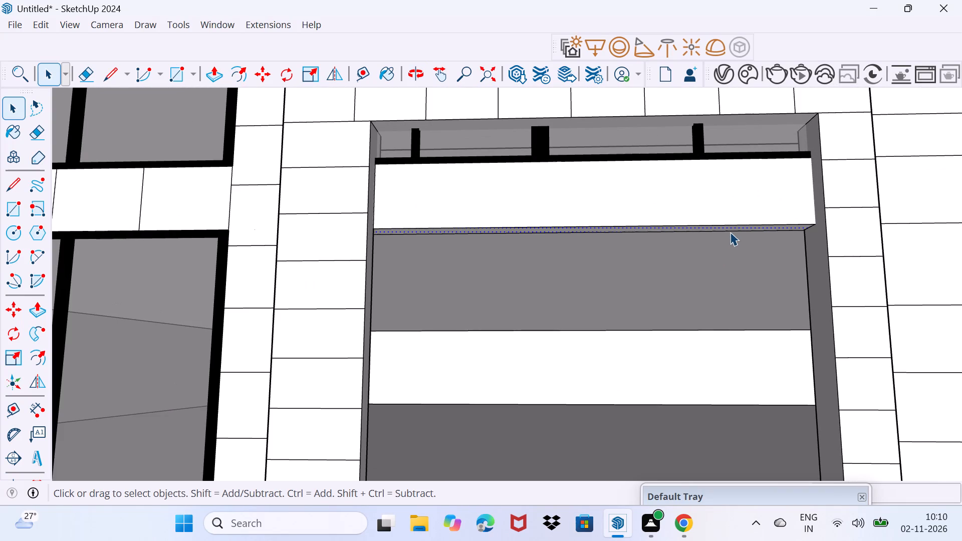
{"action": "key", "text": "p"}
{"action": "left_click", "coordinate": [730, 231]}
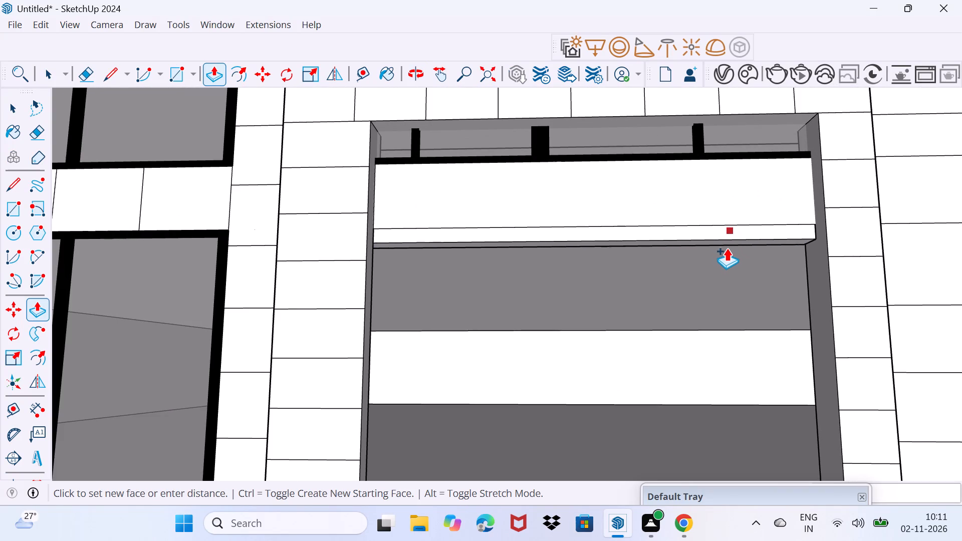
{"action": "left_click", "coordinate": [727, 248]}
{"action": "key", "text": "space"}
Push/Pull the front face of the new lower strip outward until it is flush with the entrance pillars' front.
{"action": "middle_click_drag", "start_coordinate": [691, 231], "coordinate": [708, 266]}
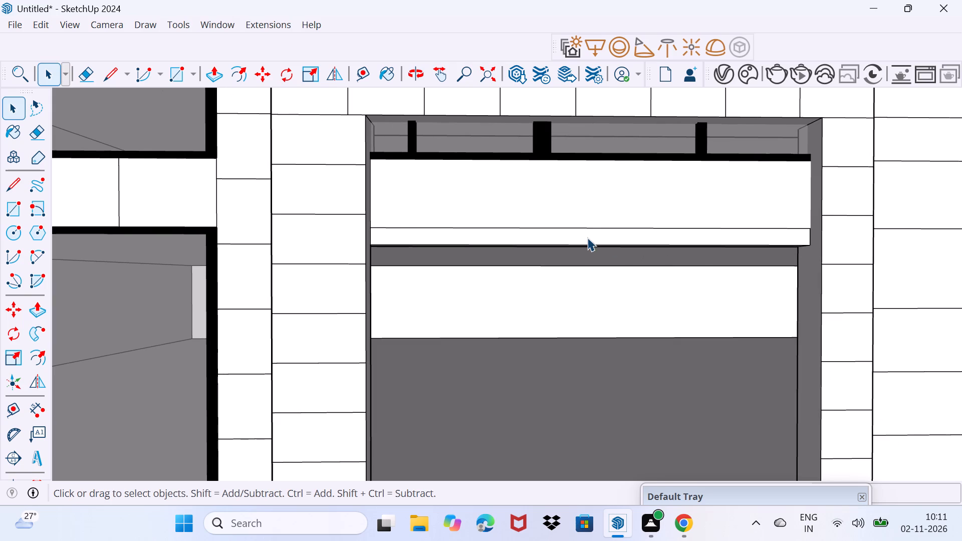
{"action": "left_click", "coordinate": [587, 237]}
{"action": "key", "text": "p"}
{"action": "left_click", "coordinate": [588, 231]}
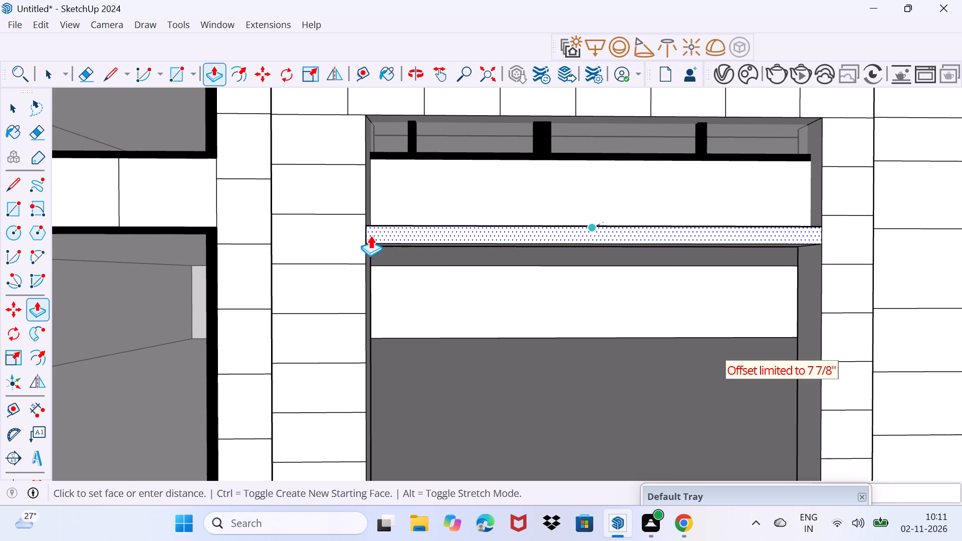
{"action": "left_click", "coordinate": [358, 235]}
Push/Pull the strip's front face farther outward so it projects slightly past the pillar faces as a ledge, and clear the selection.
{"action": "middle_click_drag", "start_coordinate": [419, 232], "coordinate": [567, 312]}
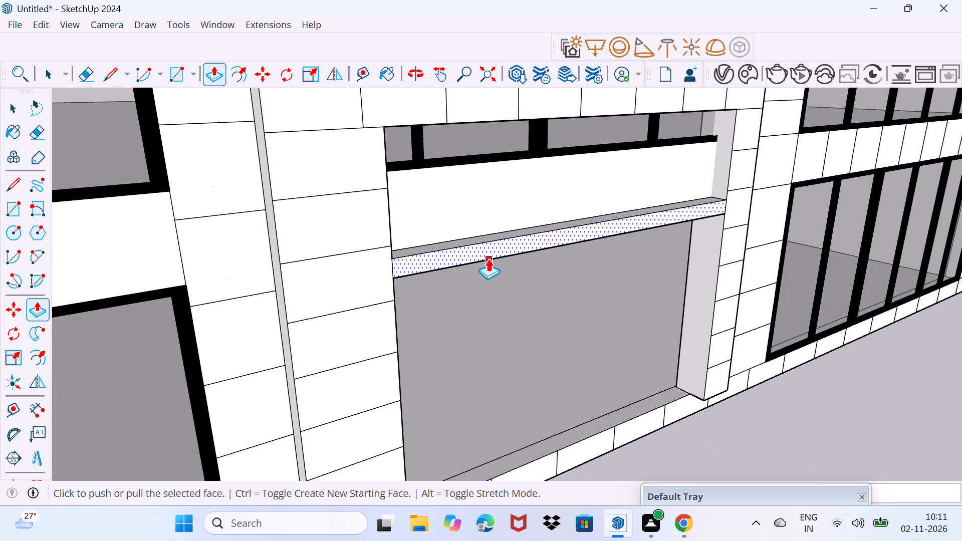
{"action": "left_click", "coordinate": [488, 258]}
{"action": "left_click", "coordinate": [504, 257]}
{"action": "key", "text": "space"}
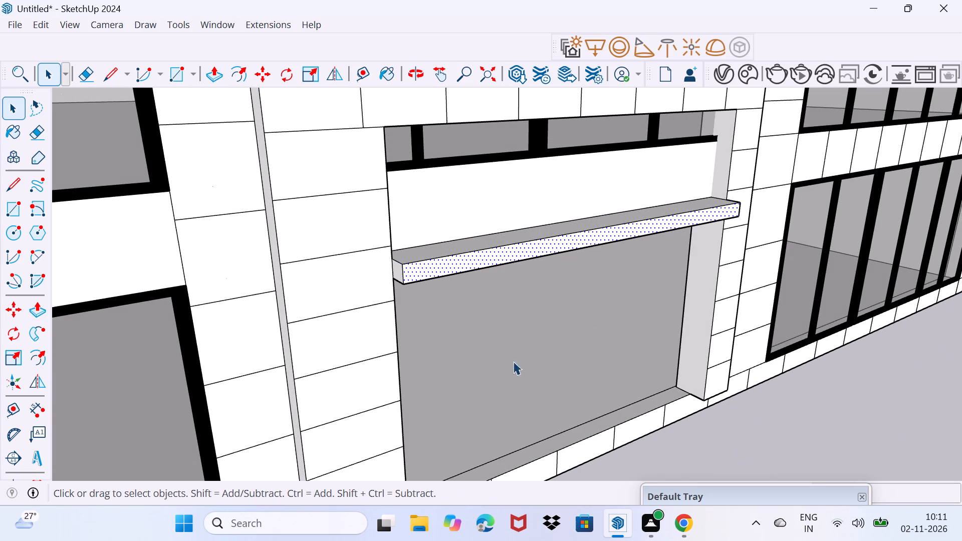
{"action": "left_click_drag", "start_coordinate": [510, 372], "coordinate": [537, 273]}
{"action": "scroll", "coordinate": [543, 299], "scroll_direction": "down", "scroll_amount": 4}
{"action": "middle_click_drag", "start_coordinate": [568, 352], "coordinate": [522, 220]}
{"action": "middle_click_drag", "start_coordinate": [543, 253], "coordinate": [539, 385]}
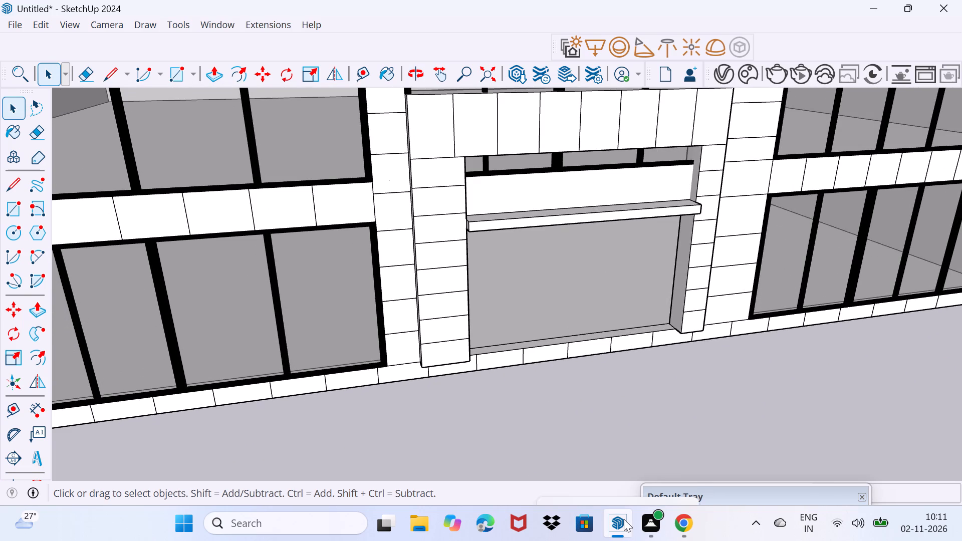
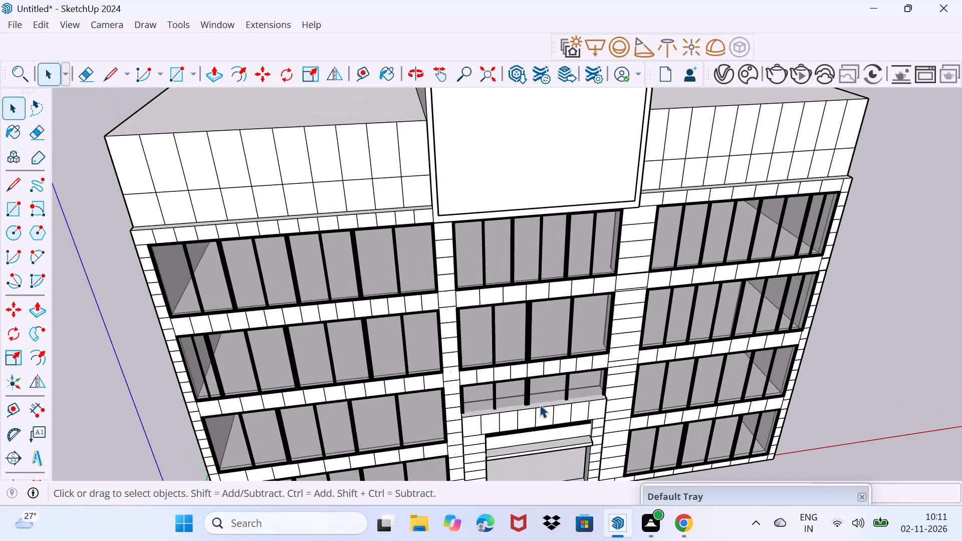
Open 3D Warehouse, browse the models in the Windows collection, and make the content search ready for entry.
{"action": "middle_click_drag", "start_coordinate": [538, 410], "coordinate": [546, 443]}
{"action": "middle_click_drag", "start_coordinate": [532, 416], "coordinate": [535, 363]}
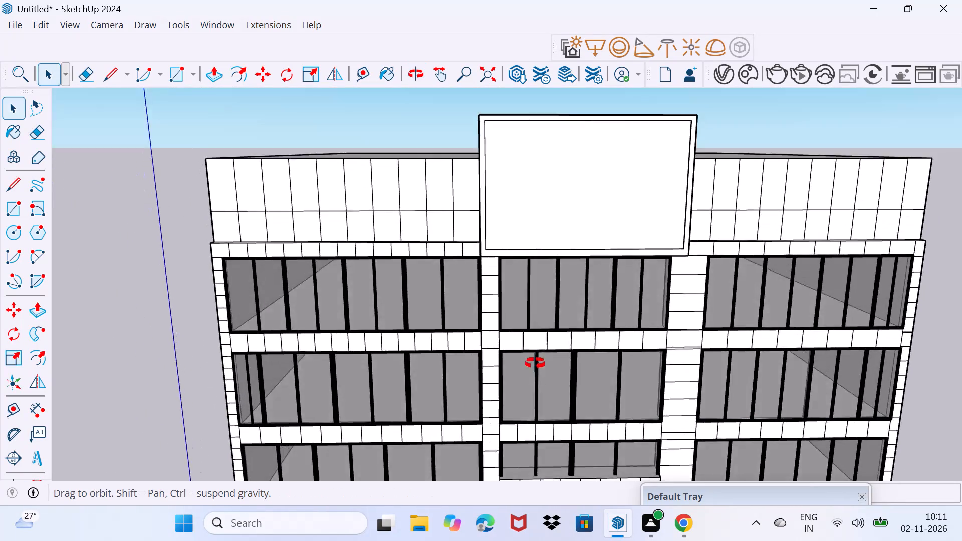
{"action": "middle_click_drag", "start_coordinate": [535, 363], "coordinate": [533, 305]}
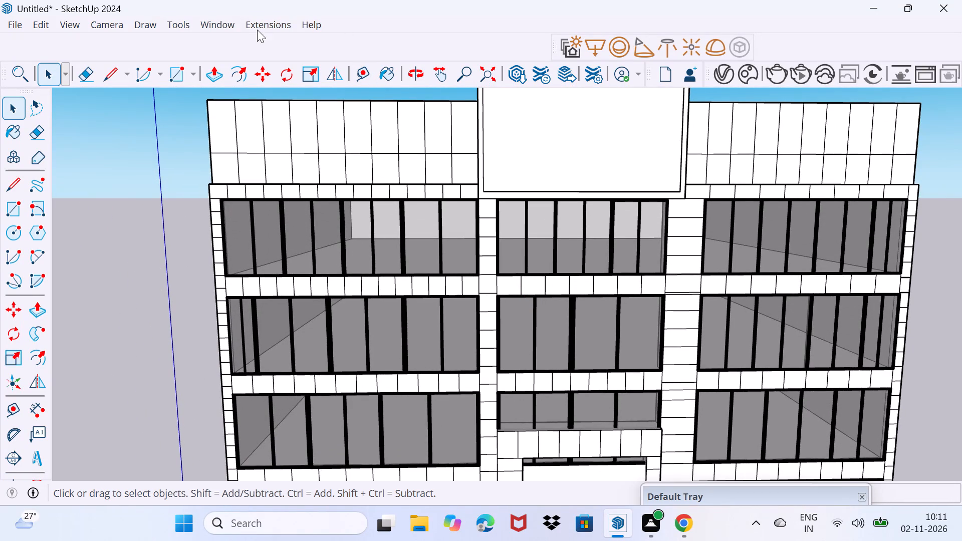
{"action": "left_click", "coordinate": [232, 29]}
{"action": "left_click", "coordinate": [286, 138]}
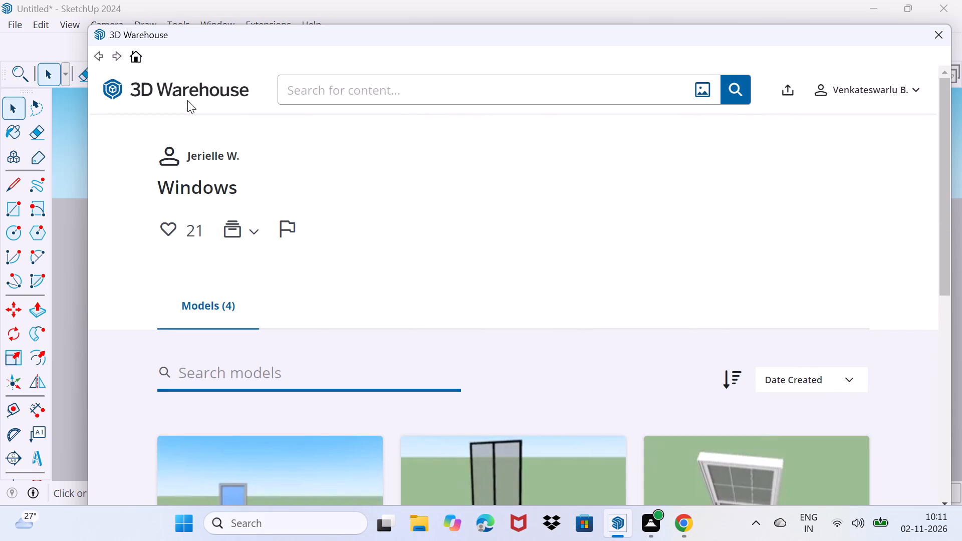
{"action": "scroll", "coordinate": [316, 325], "scroll_direction": "down", "scroll_amount": 4}
{"action": "left_click", "coordinate": [381, 84]}
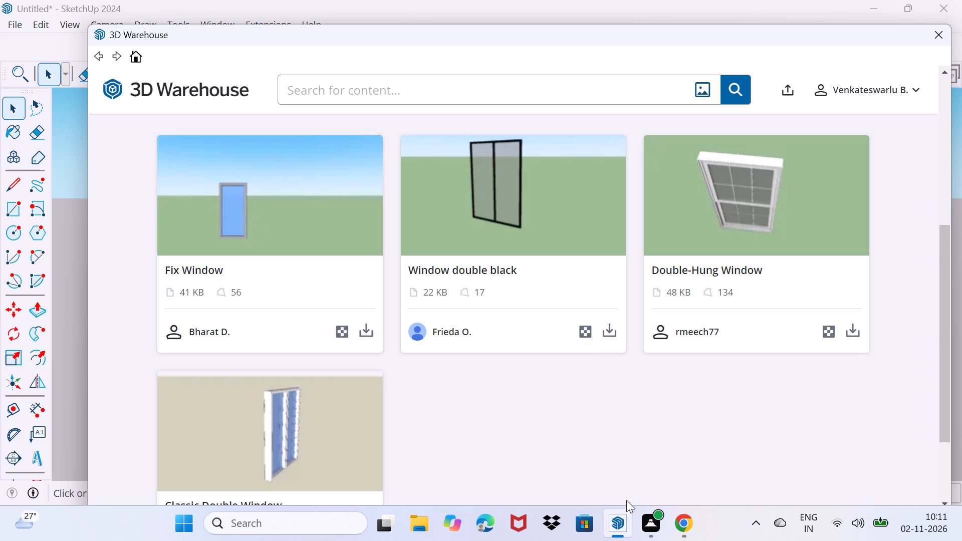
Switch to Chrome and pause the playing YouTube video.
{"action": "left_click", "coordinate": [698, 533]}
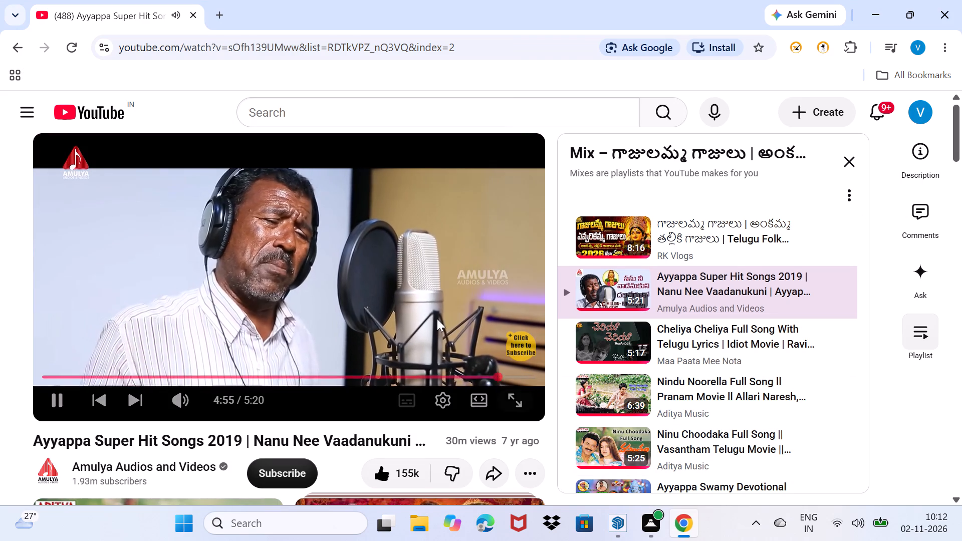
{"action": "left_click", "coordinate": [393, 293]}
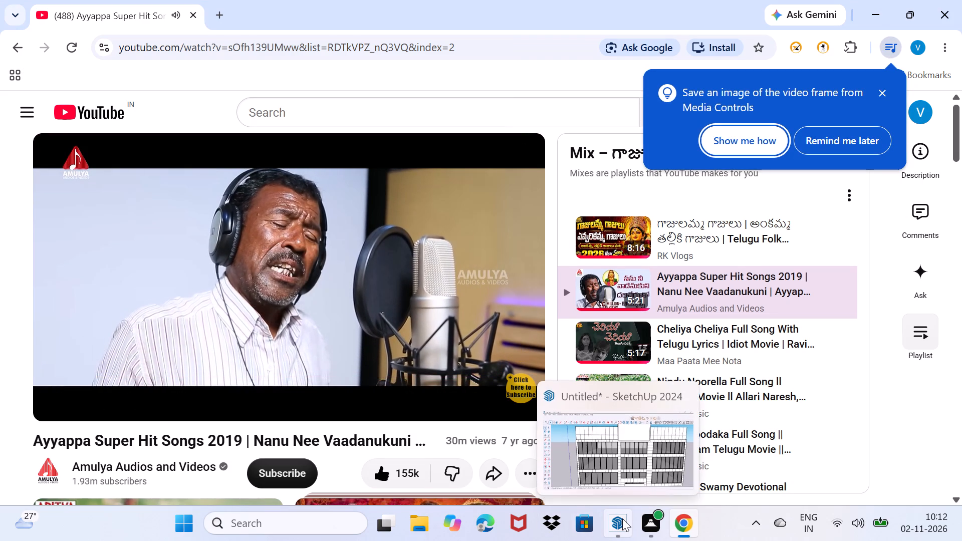
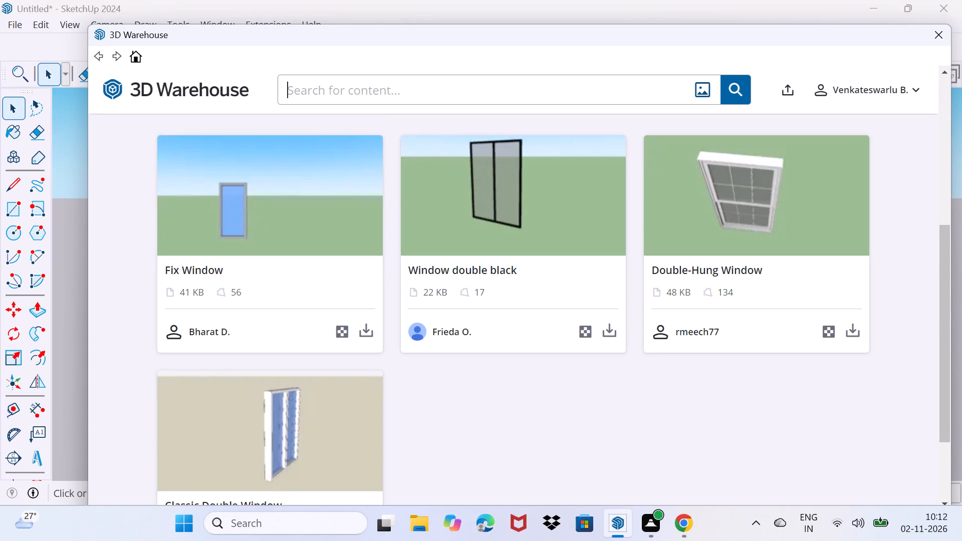
Search 3D Warehouse for "GLASS DOOR" and look through the model results.
{"action": "type", "text": "GL"}
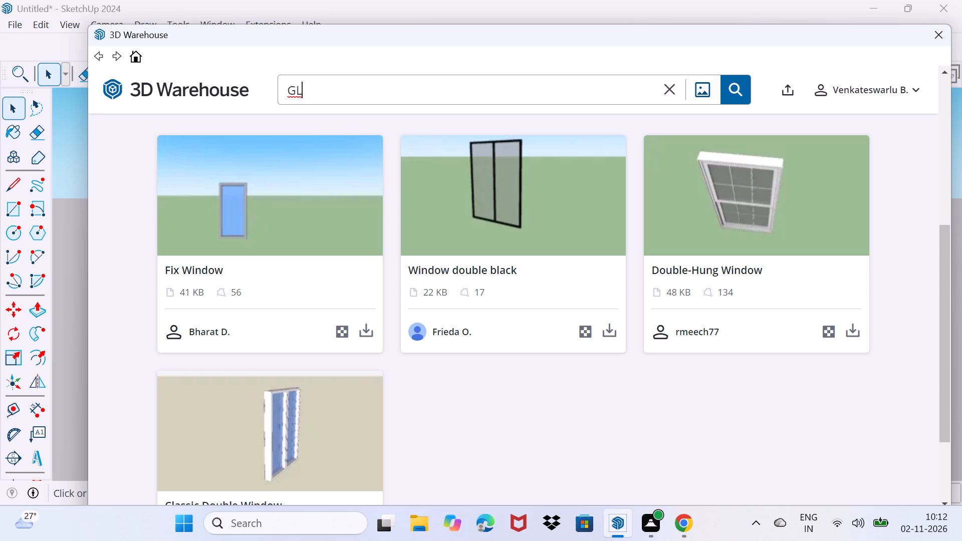
{"action": "type", "text": "ASS"}
{"action": "key", "text": "space"}
{"action": "type", "text": "DOOR"}
{"action": "key", "text": "Return"}
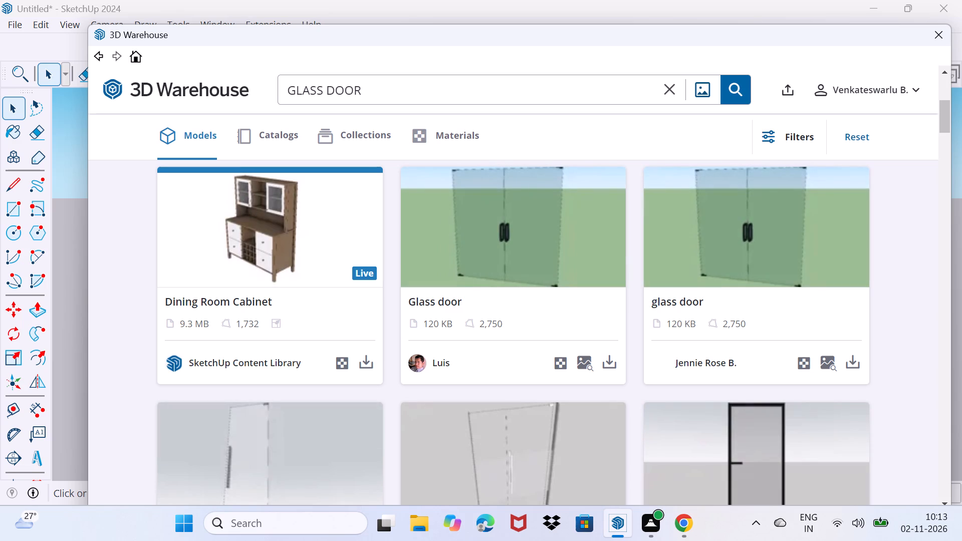
{"action": "scroll", "coordinate": [433, 166], "scroll_direction": "down", "scroll_amount": 4}
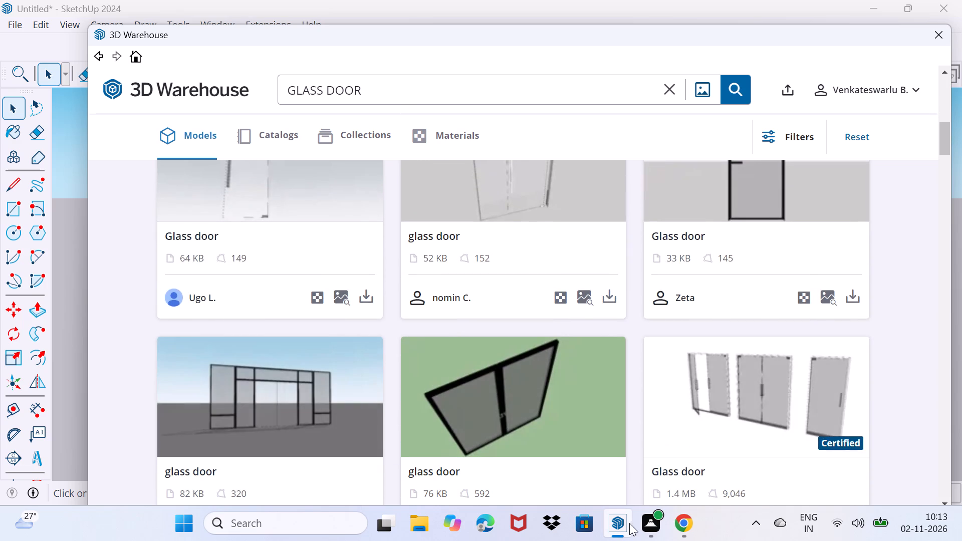
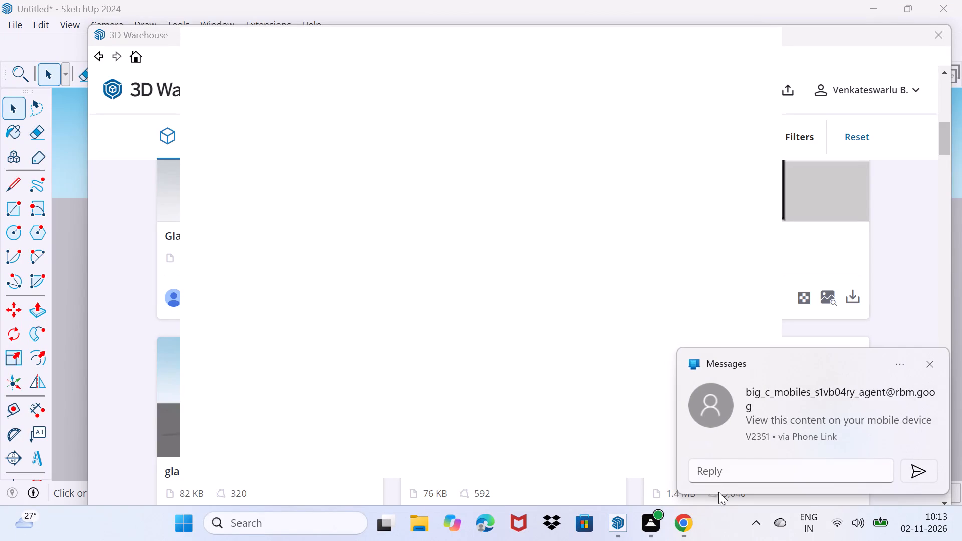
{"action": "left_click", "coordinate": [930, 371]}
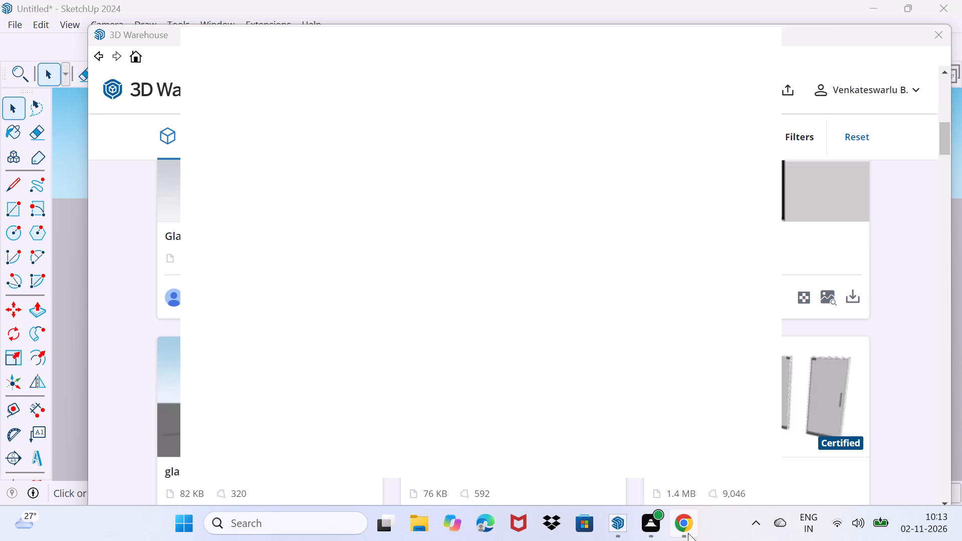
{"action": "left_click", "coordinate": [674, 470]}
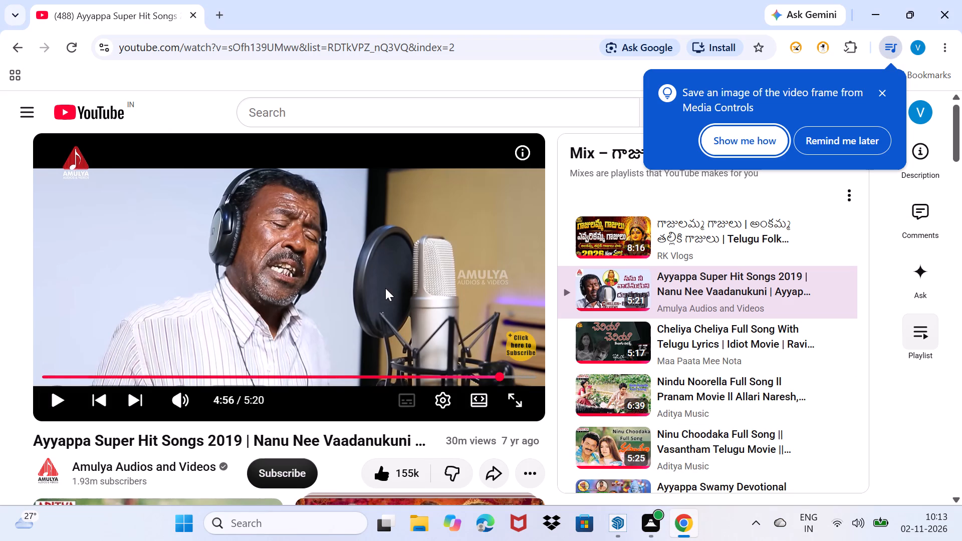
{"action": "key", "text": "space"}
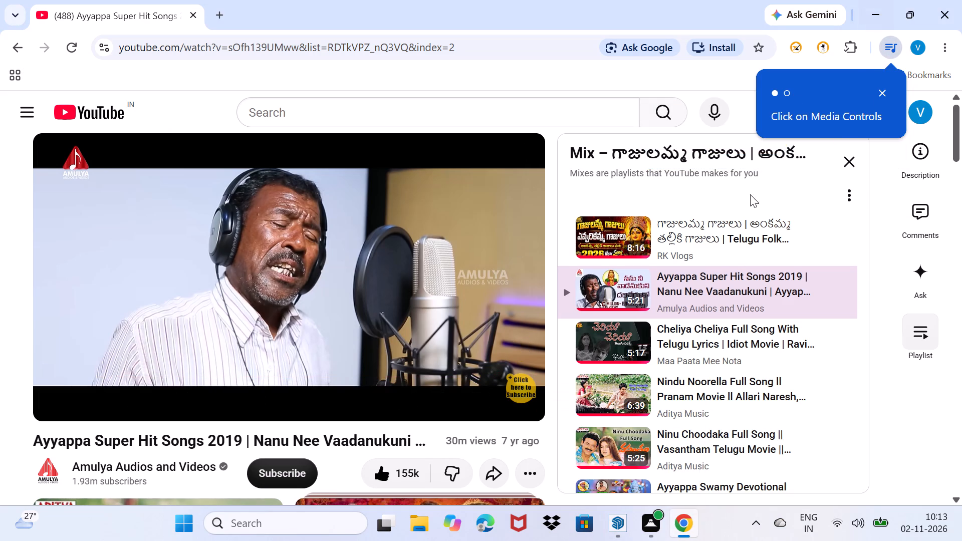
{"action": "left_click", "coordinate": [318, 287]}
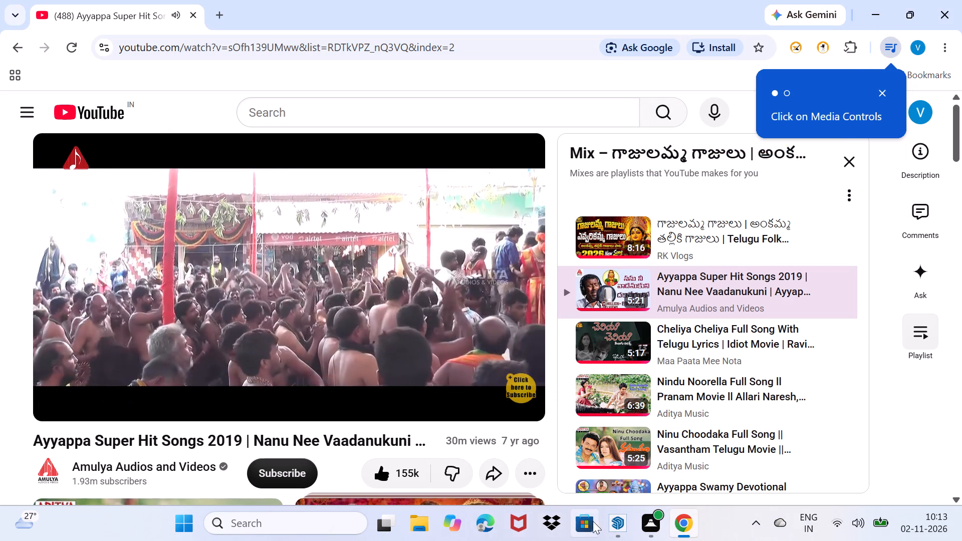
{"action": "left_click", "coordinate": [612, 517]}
Browse the "GLASS DOOR" model results in 3D Warehouse for a door that suits the building entrance.
{"action": "scroll", "coordinate": [520, 270], "scroll_direction": "down", "scroll_amount": 3}
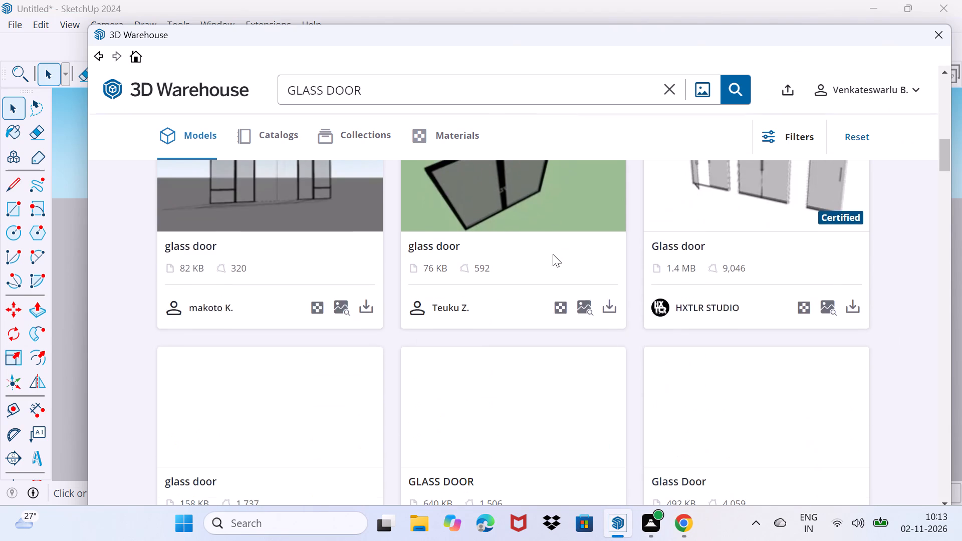
{"action": "scroll", "coordinate": [556, 255], "scroll_direction": "down", "scroll_amount": 3}
{"action": "scroll", "coordinate": [556, 255], "scroll_direction": "up", "scroll_amount": 3}
{"action": "scroll", "coordinate": [556, 255], "scroll_direction": "down", "scroll_amount": 3}
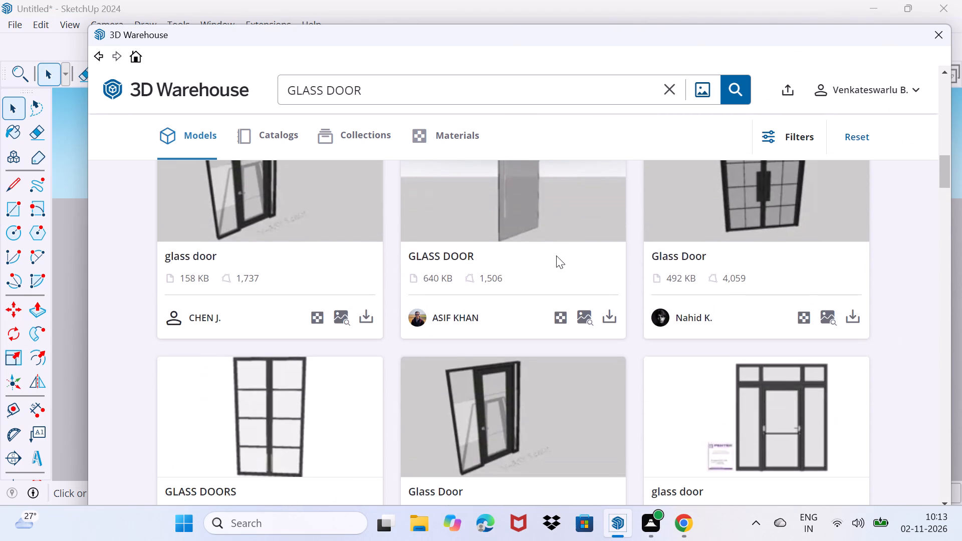
{"action": "scroll", "coordinate": [556, 255], "scroll_direction": "down", "scroll_amount": 3}
{"action": "scroll", "coordinate": [556, 255], "scroll_direction": "up", "scroll_amount": 3}
{"action": "scroll", "coordinate": [556, 255], "scroll_direction": "down", "scroll_amount": 4}
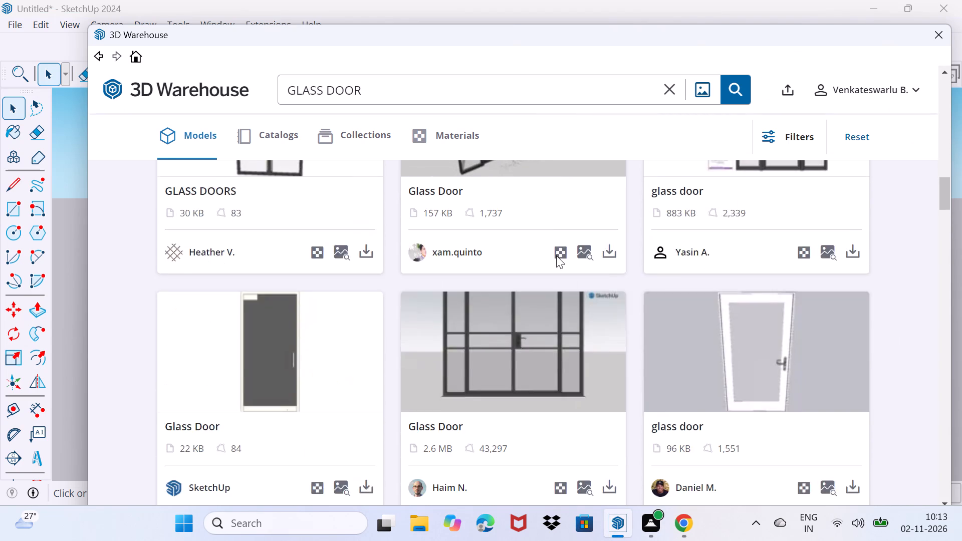
{"action": "scroll", "coordinate": [556, 255], "scroll_direction": "down", "scroll_amount": 9}
{"action": "scroll", "coordinate": [556, 255], "scroll_direction": "up", "scroll_amount": 4}
{"action": "scroll", "coordinate": [556, 255], "scroll_direction": "down", "scroll_amount": 2}
{"action": "scroll", "coordinate": [556, 255], "scroll_direction": "up", "scroll_amount": 10}
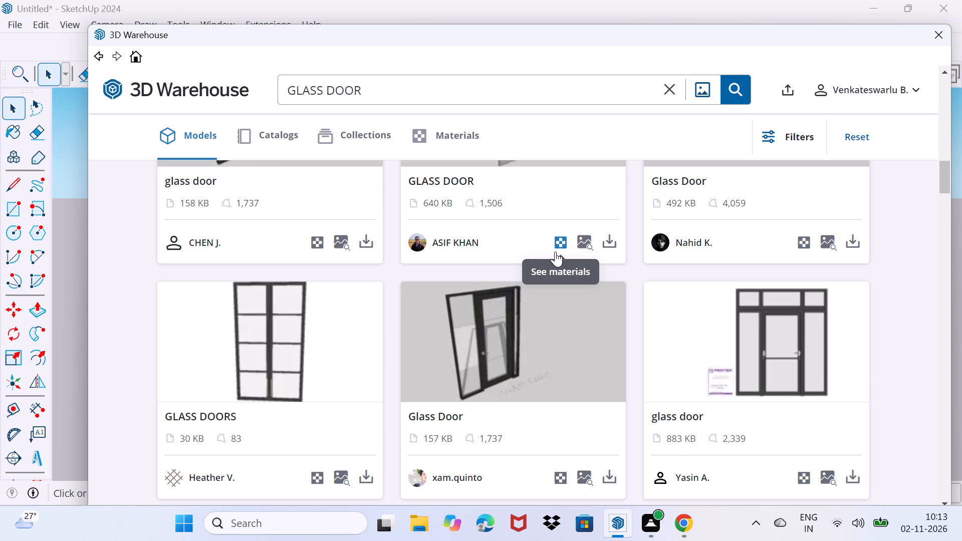
{"action": "scroll", "coordinate": [782, 349], "scroll_direction": "down", "scroll_amount": 4}
{"action": "scroll", "coordinate": [779, 346], "scroll_direction": "up", "scroll_amount": 8}
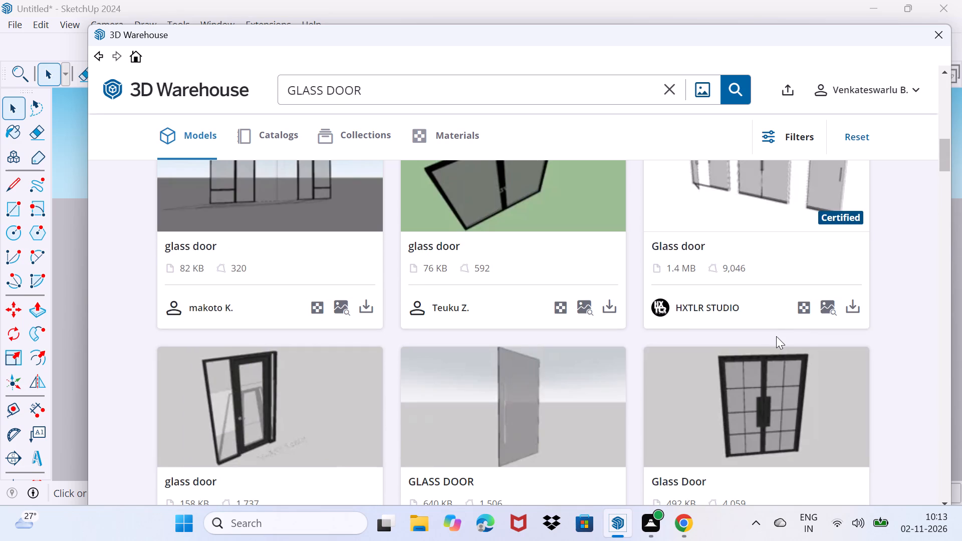
{"action": "scroll", "coordinate": [776, 336], "scroll_direction": "up", "scroll_amount": 2}
{"action": "scroll", "coordinate": [776, 336], "scroll_direction": "down", "scroll_amount": 8}
{"action": "scroll", "coordinate": [776, 336], "scroll_direction": "up", "scroll_amount": 5}
{"action": "scroll", "coordinate": [776, 336], "scroll_direction": "down", "scroll_amount": 17}
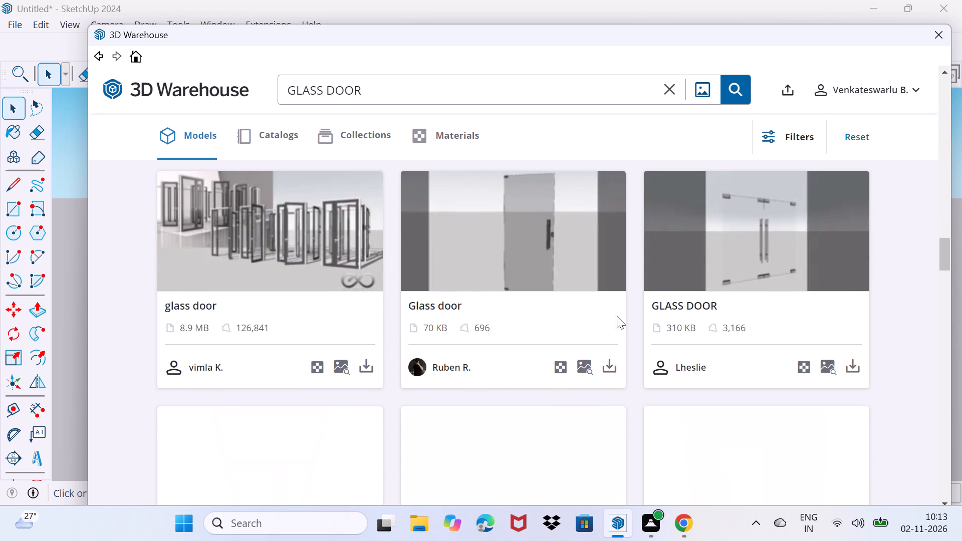
{"action": "scroll", "coordinate": [590, 297], "scroll_direction": "down", "scroll_amount": 3}
{"action": "scroll", "coordinate": [590, 300], "scroll_direction": "up", "scroll_amount": 2}
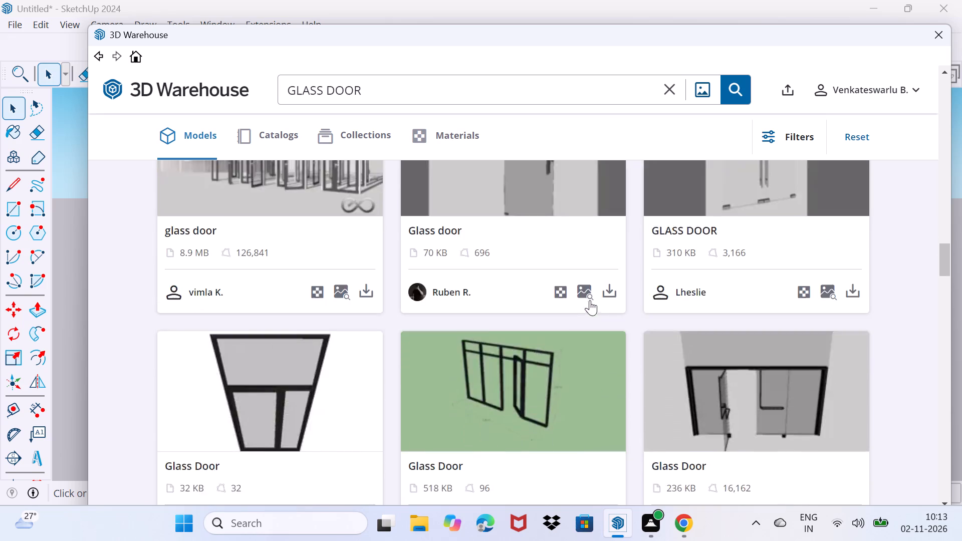
{"action": "scroll", "coordinate": [590, 300], "scroll_direction": "down", "scroll_amount": 9}
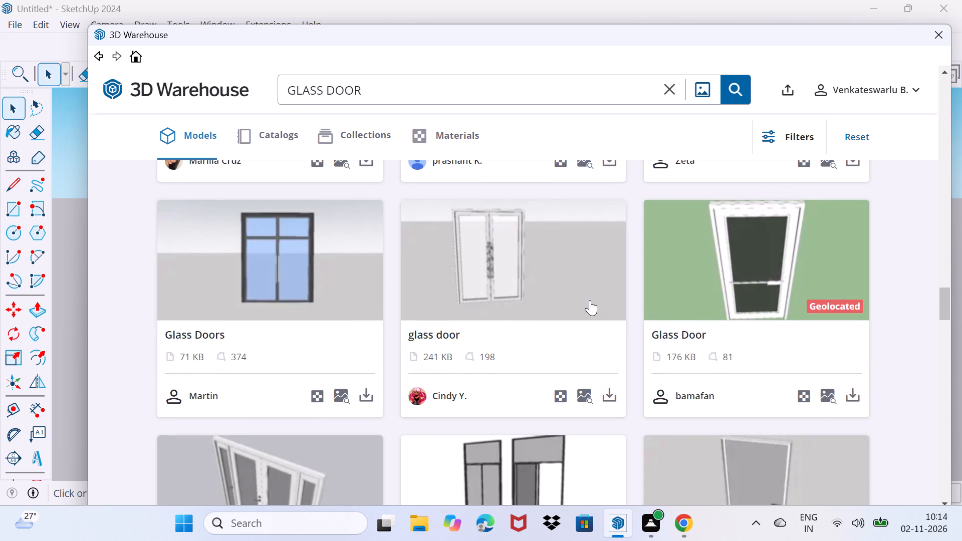
{"action": "scroll", "coordinate": [590, 300], "scroll_direction": "down", "scroll_amount": 7}
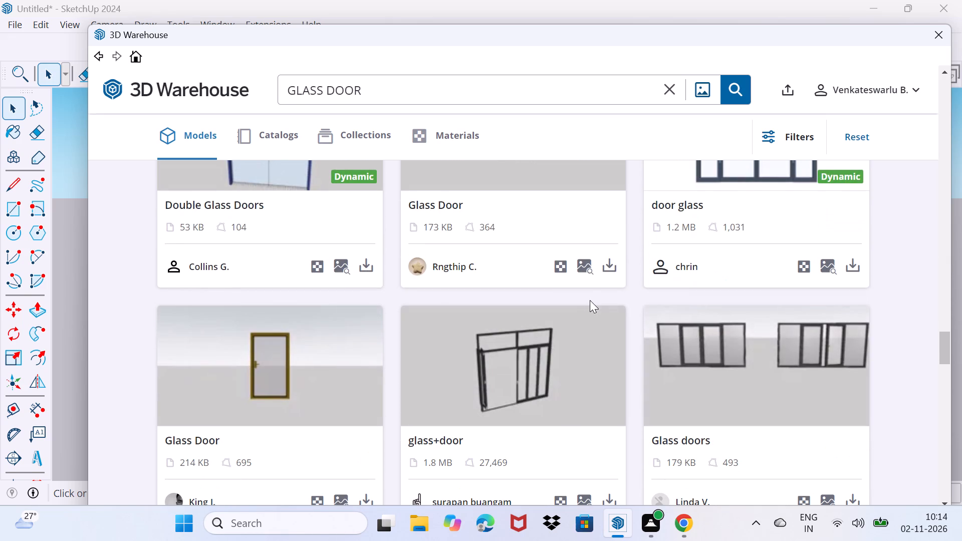
{"action": "scroll", "coordinate": [560, 399], "scroll_direction": "up", "scroll_amount": 3}
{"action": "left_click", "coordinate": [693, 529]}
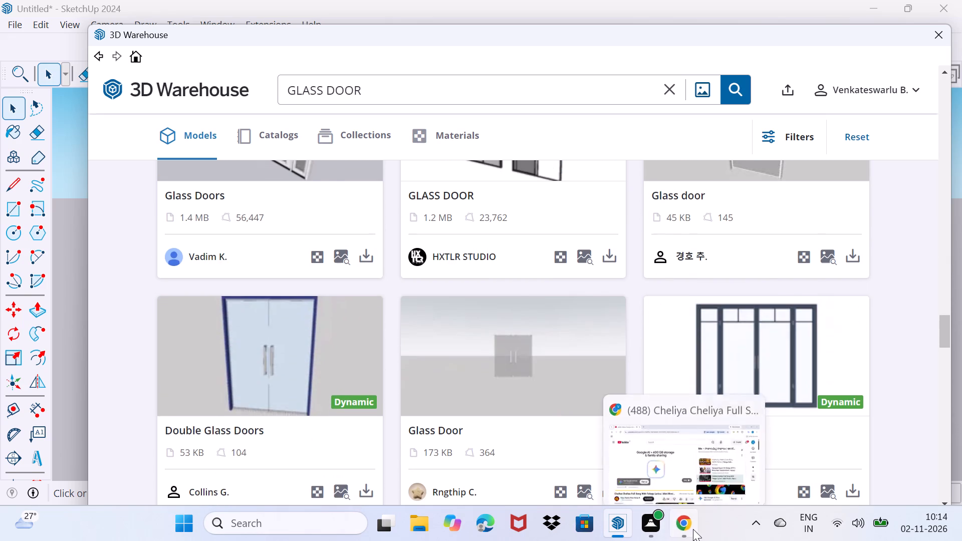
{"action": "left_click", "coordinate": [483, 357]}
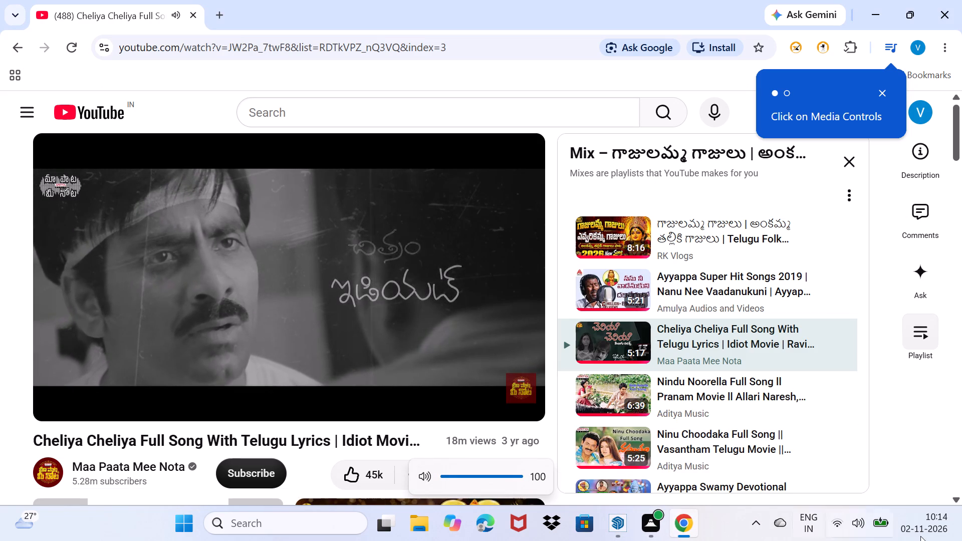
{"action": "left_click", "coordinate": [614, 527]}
Examine the remaining "GLASS DOOR" models down to the end of the loaded results, and review the earlier ones again.
{"action": "scroll", "coordinate": [505, 334], "scroll_direction": "down", "scroll_amount": 3}
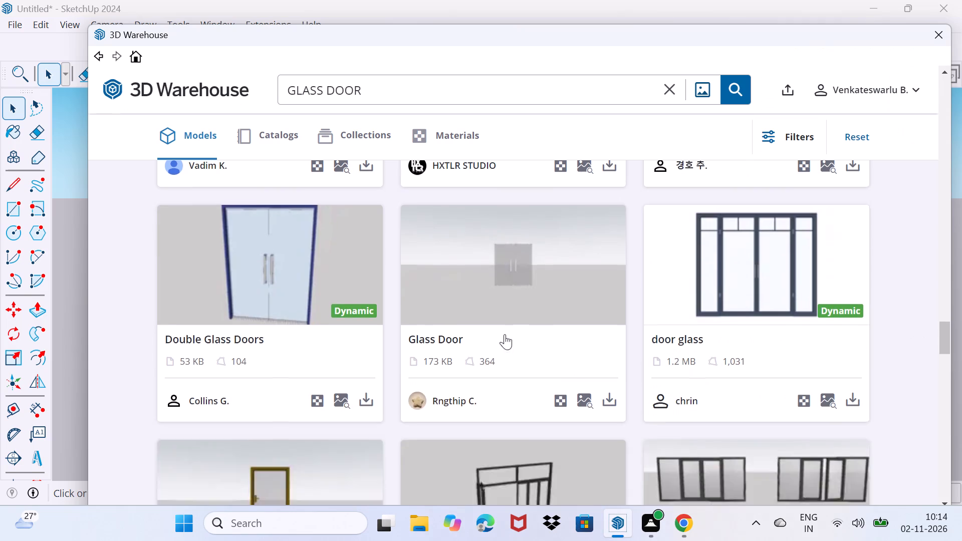
{"action": "scroll", "coordinate": [505, 334], "scroll_direction": "down", "scroll_amount": 4}
{"action": "scroll", "coordinate": [505, 334], "scroll_direction": "up", "scroll_amount": 3}
{"action": "scroll", "coordinate": [505, 334], "scroll_direction": "down", "scroll_amount": 12}
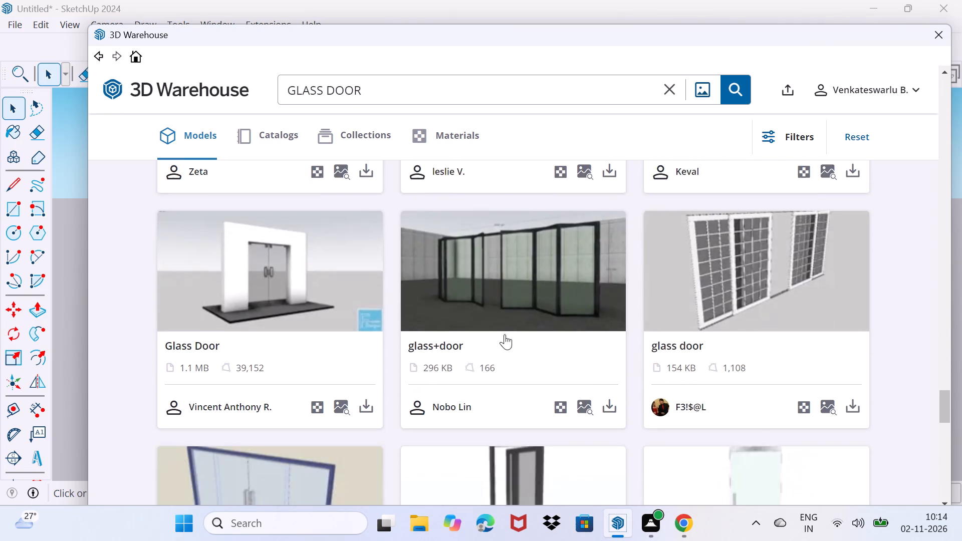
{"action": "scroll", "coordinate": [505, 334], "scroll_direction": "down", "scroll_amount": 12}
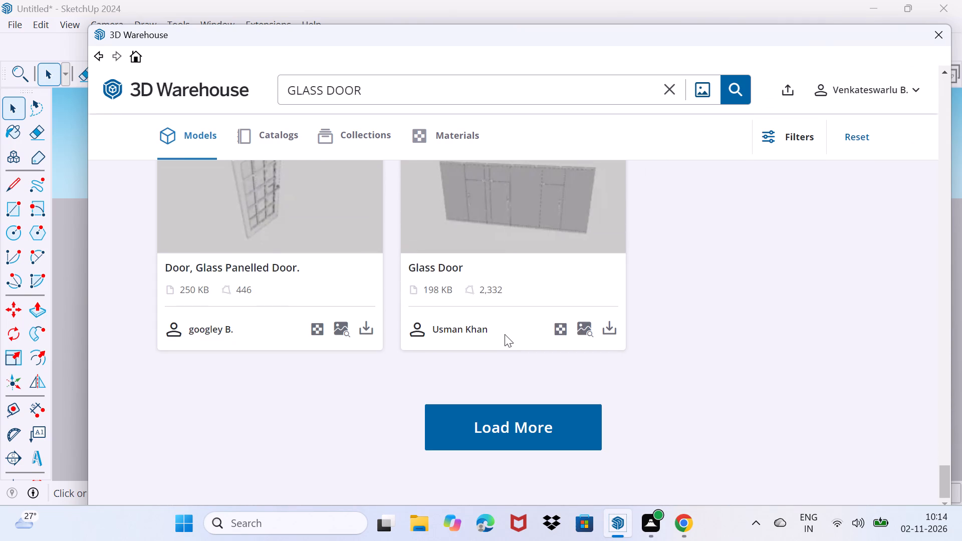
{"action": "scroll", "coordinate": [505, 334], "scroll_direction": "down", "scroll_amount": 4}
{"action": "scroll", "coordinate": [505, 334], "scroll_direction": "up", "scroll_amount": 16}
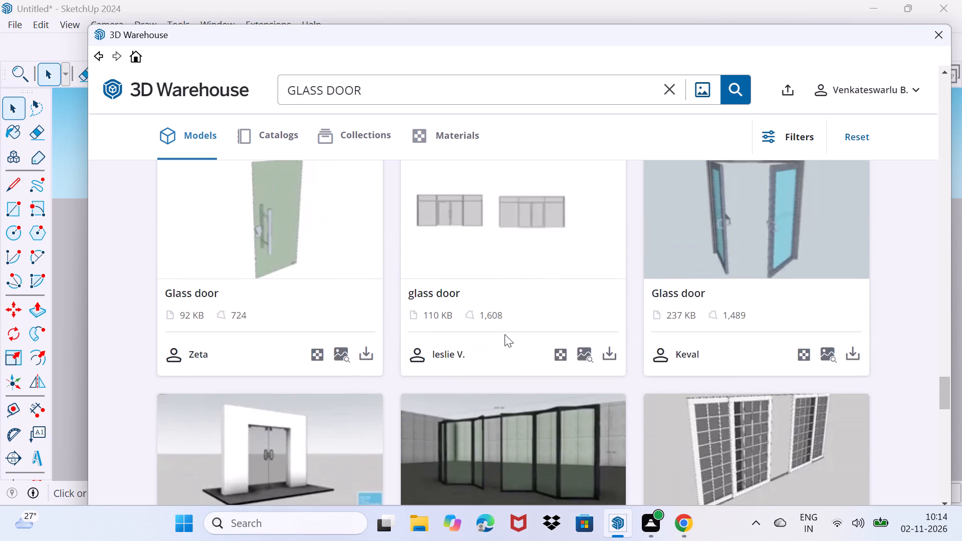
{"action": "scroll", "coordinate": [505, 334], "scroll_direction": "up", "scroll_amount": 13}
{"action": "scroll", "coordinate": [505, 334], "scroll_direction": "down", "scroll_amount": 5}
{"action": "scroll", "coordinate": [505, 334], "scroll_direction": "up", "scroll_amount": 4}
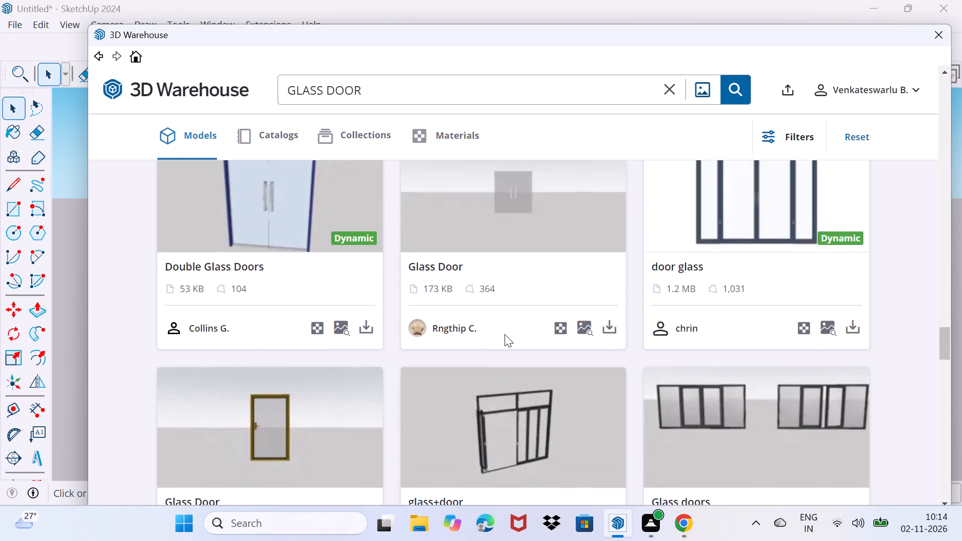
{"action": "scroll", "coordinate": [505, 334], "scroll_direction": "up", "scroll_amount": 10}
{"action": "scroll", "coordinate": [505, 334], "scroll_direction": "down", "scroll_amount": 3}
{"action": "scroll", "coordinate": [505, 334], "scroll_direction": "up", "scroll_amount": 5}
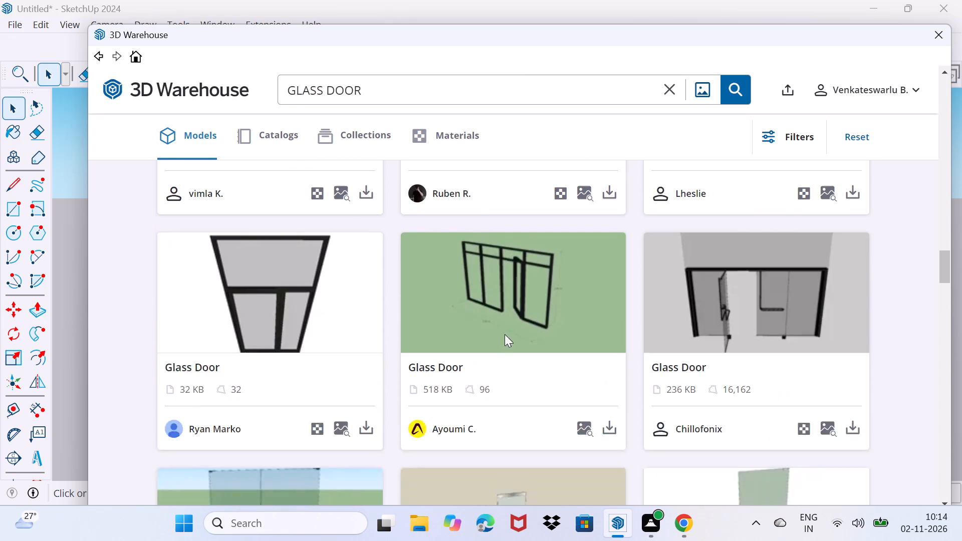
Switch the "GLASS DOOR" search to collections and browse them for glass doors that suit the building entrance.
{"action": "left_click", "coordinate": [327, 143]}
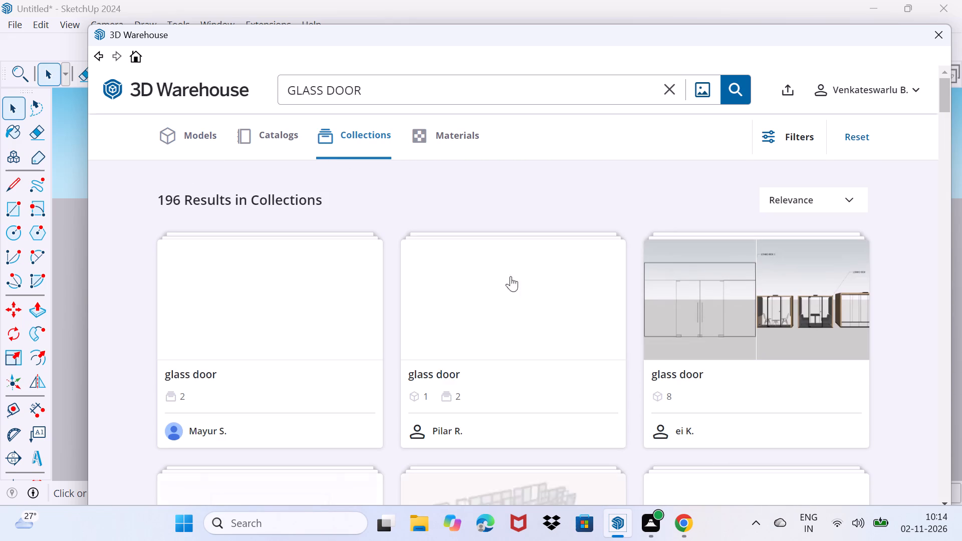
{"action": "scroll", "coordinate": [561, 326], "scroll_direction": "down", "scroll_amount": 1}
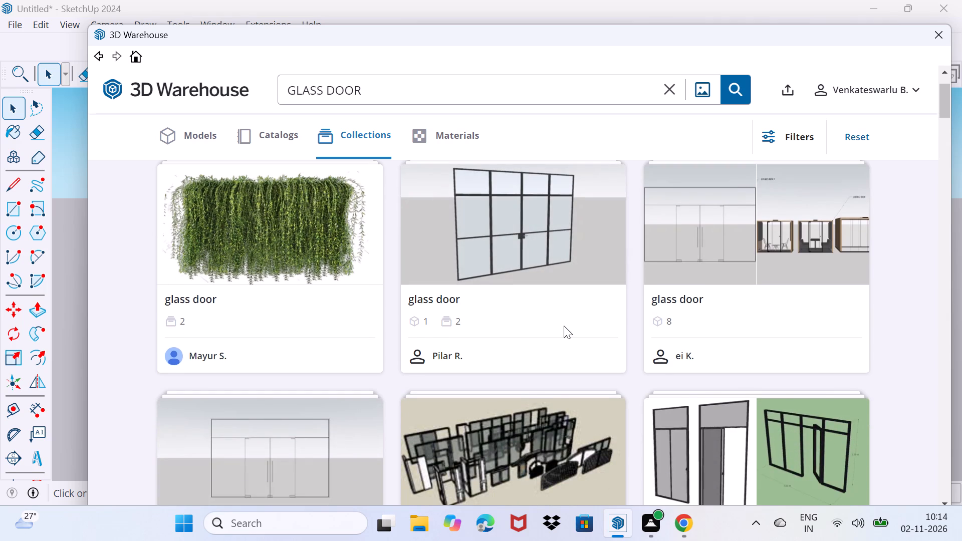
{"action": "scroll", "coordinate": [564, 326], "scroll_direction": "down", "scroll_amount": 3}
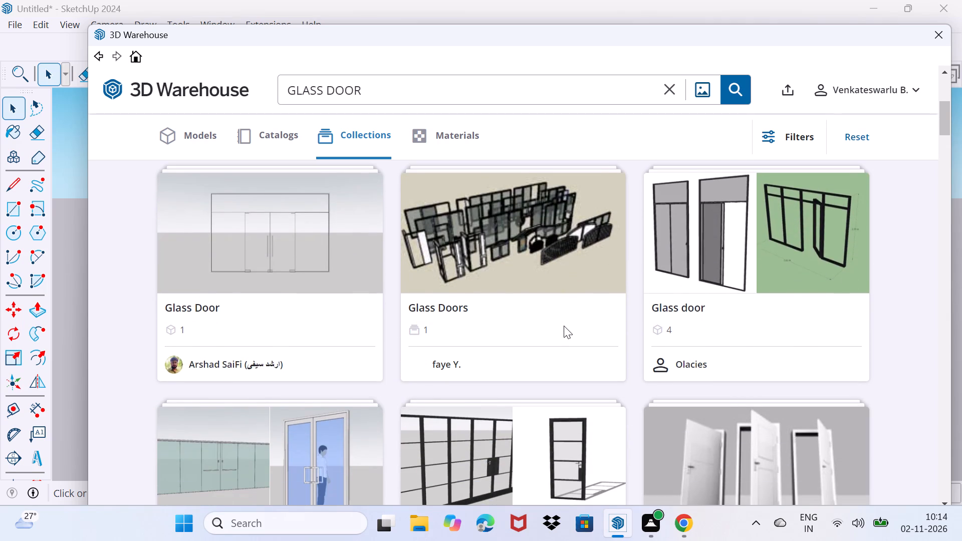
{"action": "scroll", "coordinate": [564, 326], "scroll_direction": "down", "scroll_amount": 7}
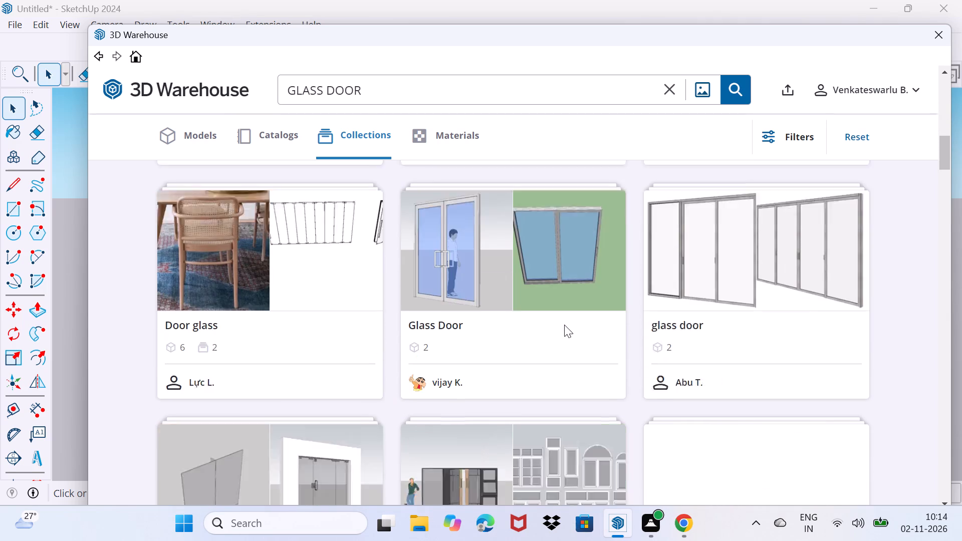
{"action": "scroll", "coordinate": [570, 317], "scroll_direction": "down", "scroll_amount": 4}
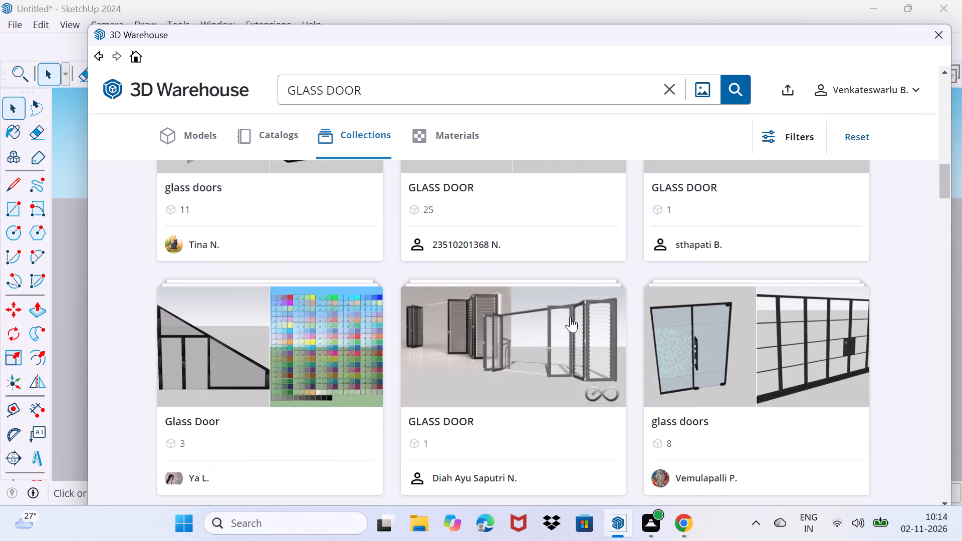
{"action": "scroll", "coordinate": [570, 317], "scroll_direction": "down", "scroll_amount": 3}
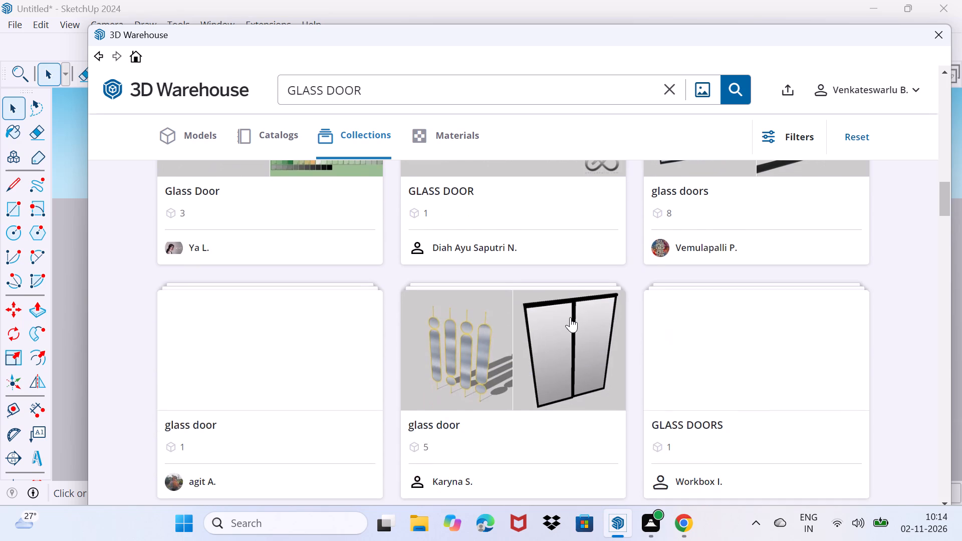
{"action": "scroll", "coordinate": [571, 317], "scroll_direction": "down", "scroll_amount": 5}
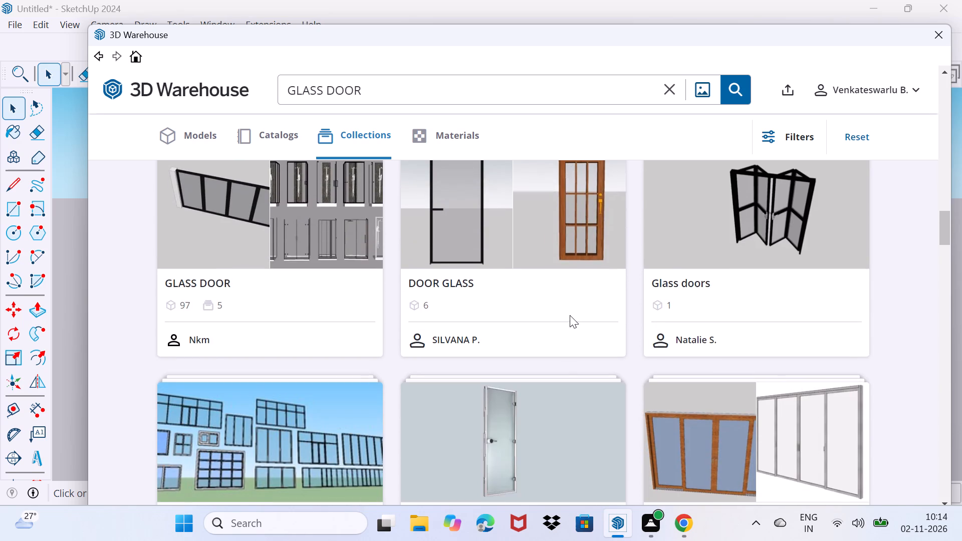
{"action": "scroll", "coordinate": [570, 315], "scroll_direction": "down", "scroll_amount": 7}
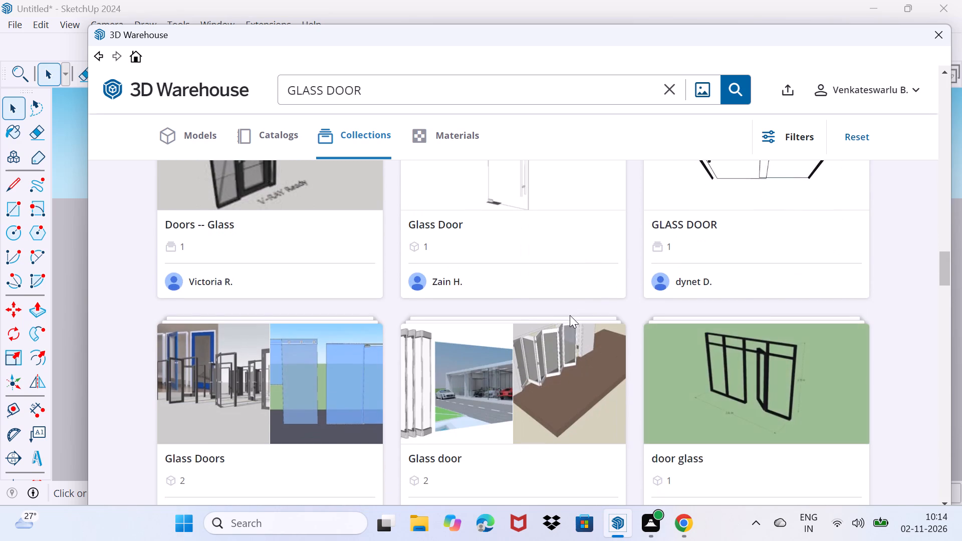
{"action": "scroll", "coordinate": [570, 315], "scroll_direction": "up", "scroll_amount": 2}
{"action": "scroll", "coordinate": [570, 315], "scroll_direction": "down", "scroll_amount": 6}
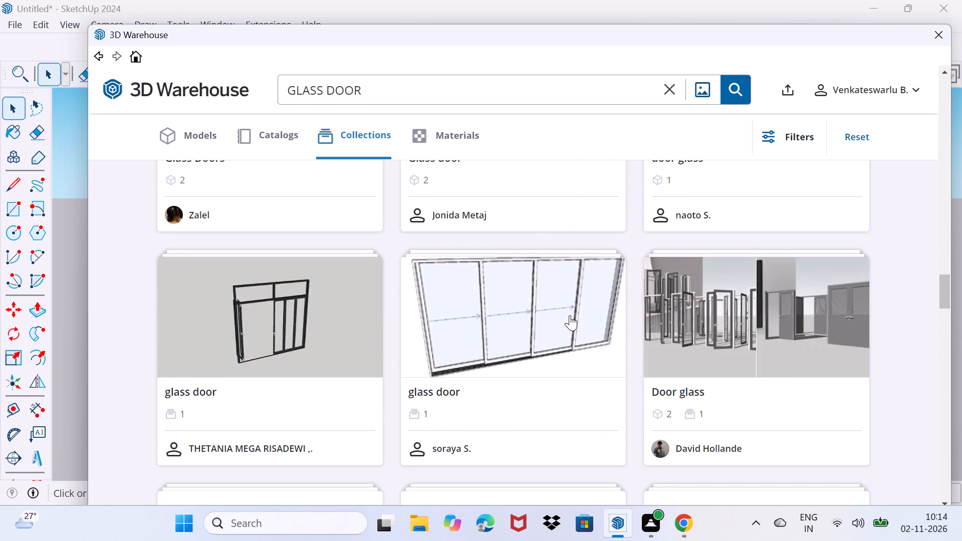
{"action": "scroll", "coordinate": [570, 315], "scroll_direction": "down", "scroll_amount": 4}
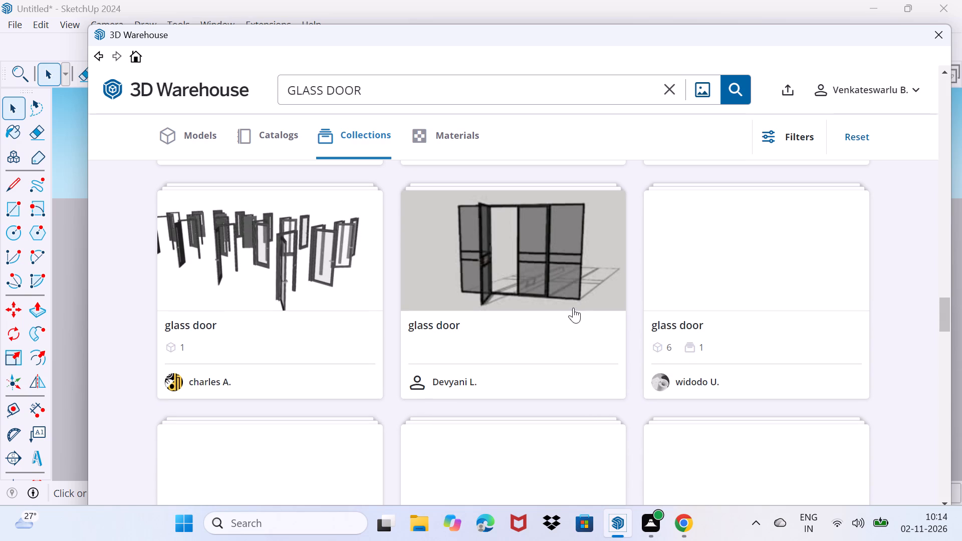
{"action": "scroll", "coordinate": [573, 308], "scroll_direction": "down", "scroll_amount": 2}
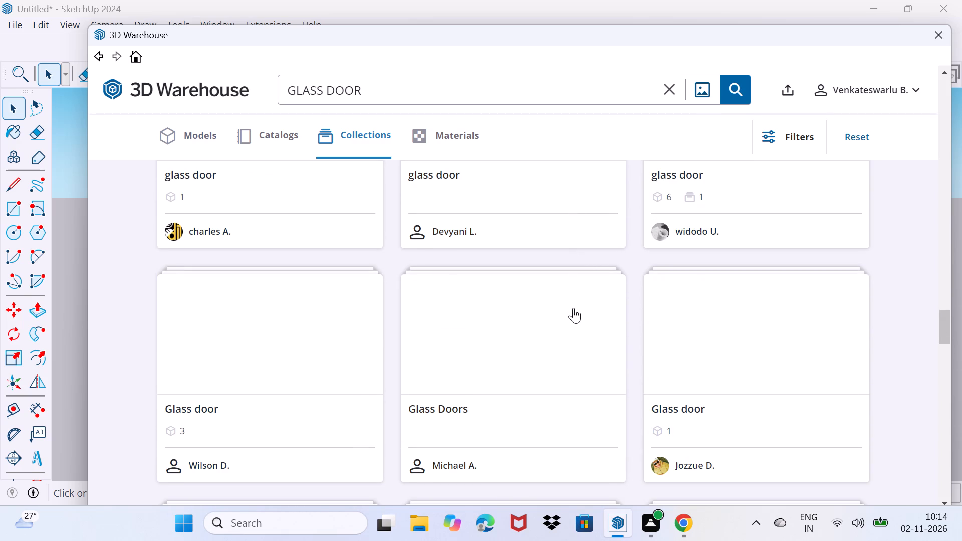
{"action": "scroll", "coordinate": [573, 308], "scroll_direction": "down", "scroll_amount": 2}
{"action": "scroll", "coordinate": [573, 308], "scroll_direction": "up", "scroll_amount": 1}
{"action": "scroll", "coordinate": [573, 308], "scroll_direction": "down", "scroll_amount": 1}
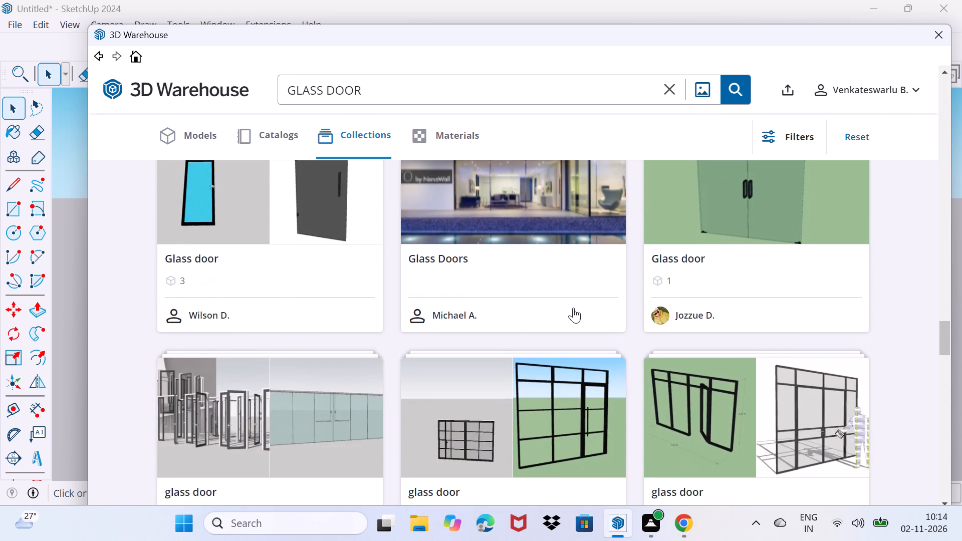
{"action": "scroll", "coordinate": [573, 308], "scroll_direction": "up", "scroll_amount": 1}
{"action": "scroll", "coordinate": [573, 308], "scroll_direction": "down", "scroll_amount": 5}
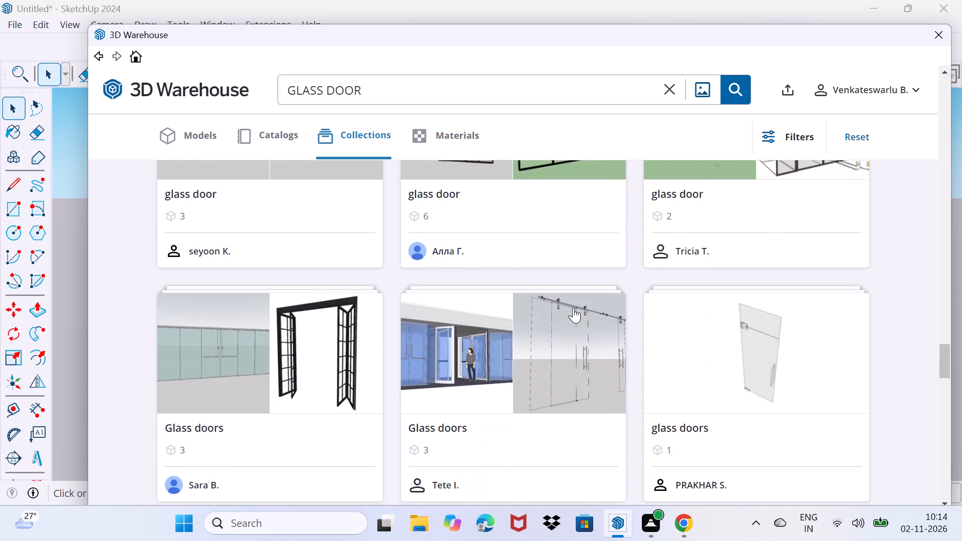
{"action": "scroll", "coordinate": [573, 308], "scroll_direction": "down", "scroll_amount": 7}
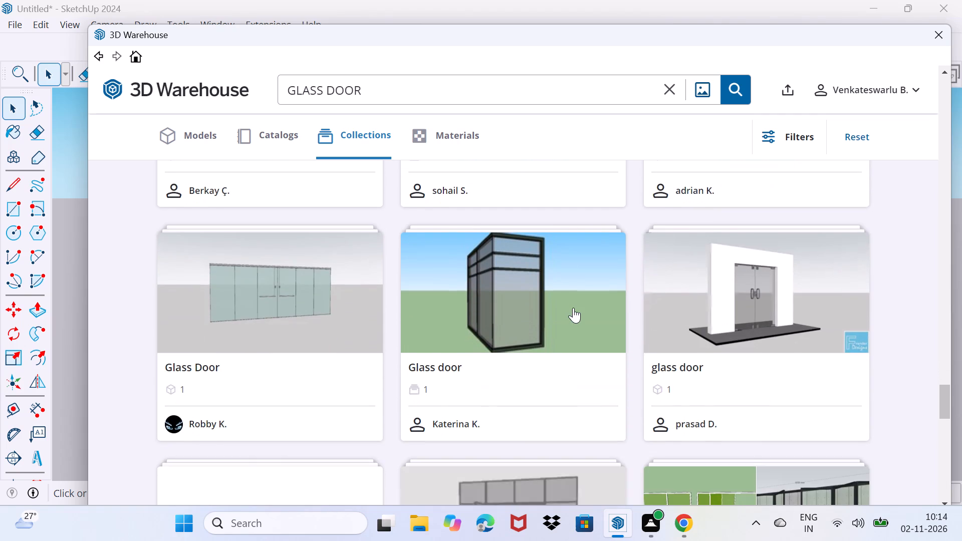
{"action": "scroll", "coordinate": [573, 308], "scroll_direction": "down", "scroll_amount": 2}
{"action": "scroll", "coordinate": [573, 308], "scroll_direction": "up", "scroll_amount": 1}
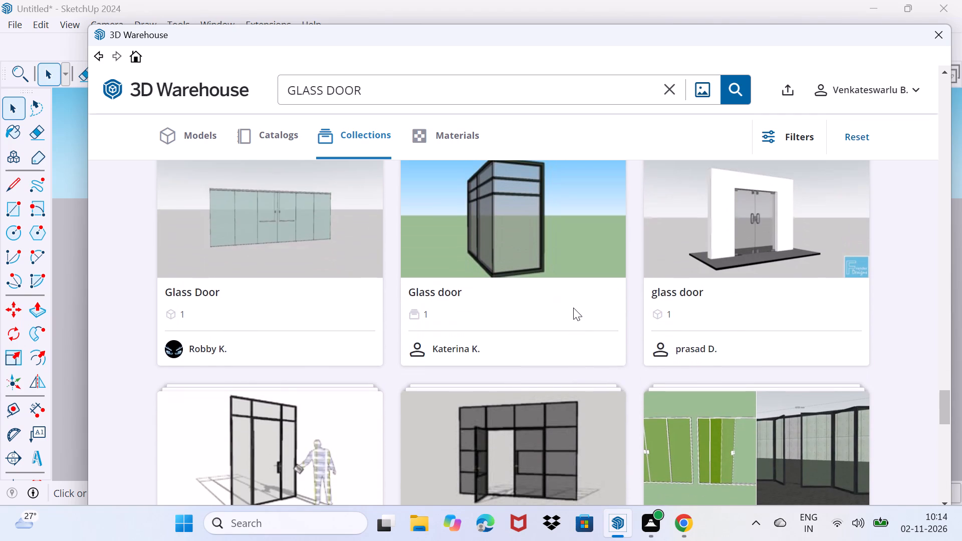
{"action": "scroll", "coordinate": [573, 308], "scroll_direction": "down", "scroll_amount": 2}
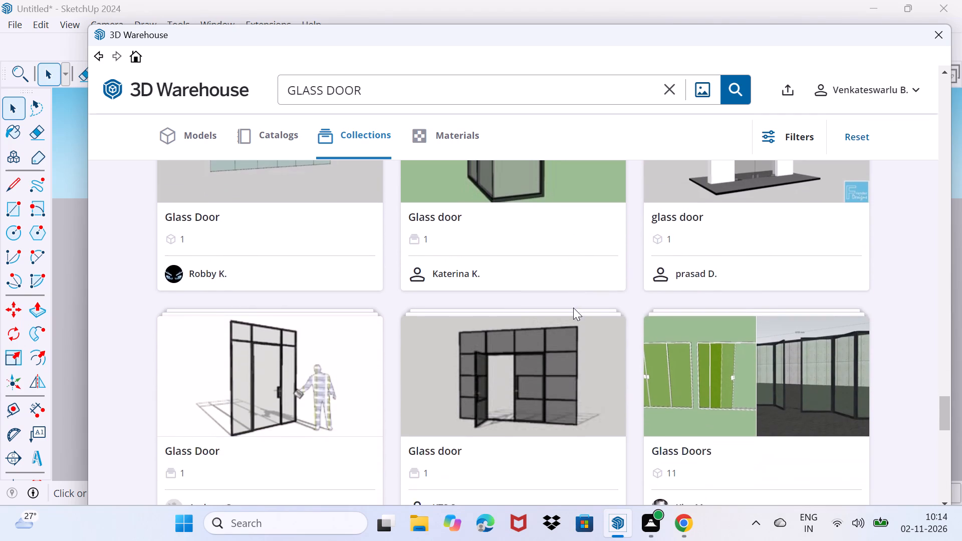
{"action": "scroll", "coordinate": [573, 308], "scroll_direction": "down", "scroll_amount": 5}
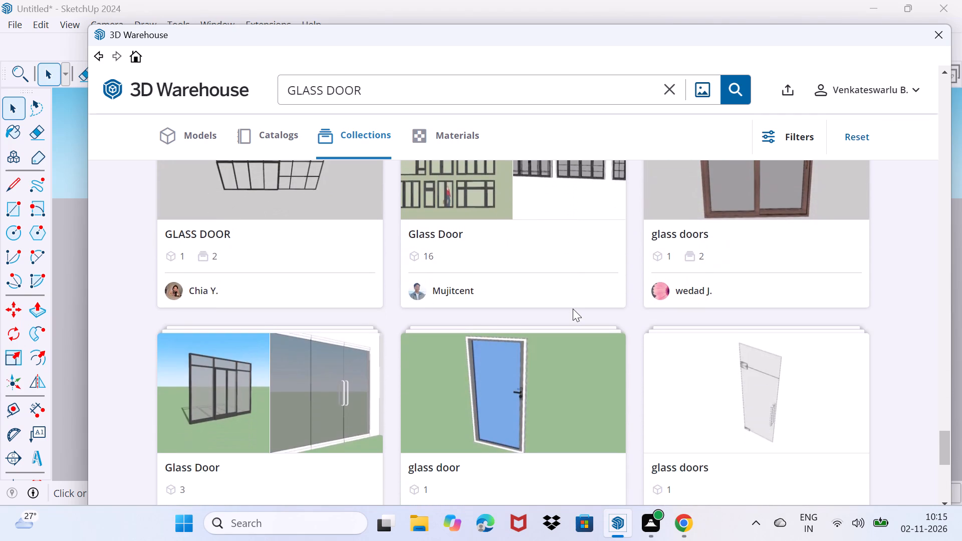
{"action": "scroll", "coordinate": [573, 309], "scroll_direction": "down", "scroll_amount": 6}
Review the earlier "GLASS DOOR" collections again, back to the ones with black-framed and sliding glass doors.
{"action": "scroll", "coordinate": [573, 310], "scroll_direction": "up", "scroll_amount": 16}
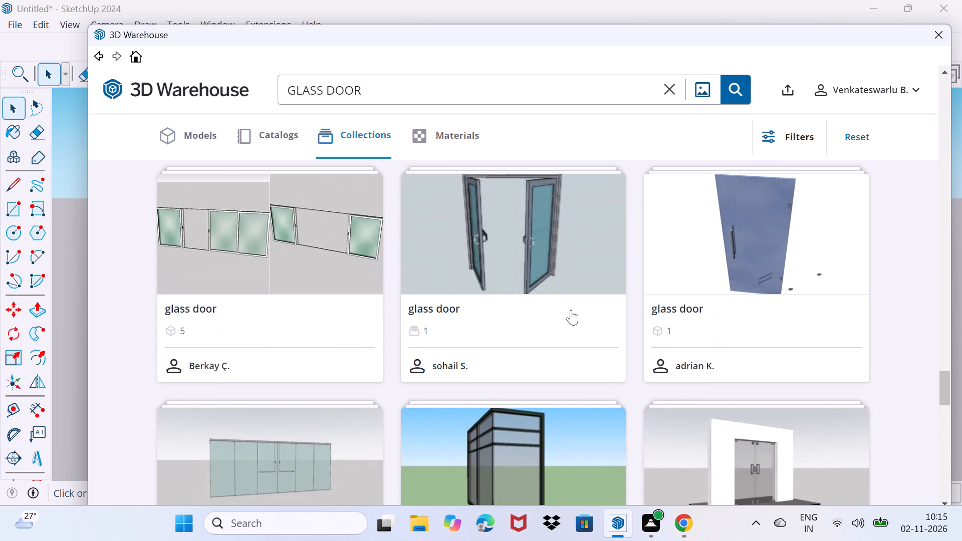
{"action": "scroll", "coordinate": [571, 310], "scroll_direction": "up", "scroll_amount": 6}
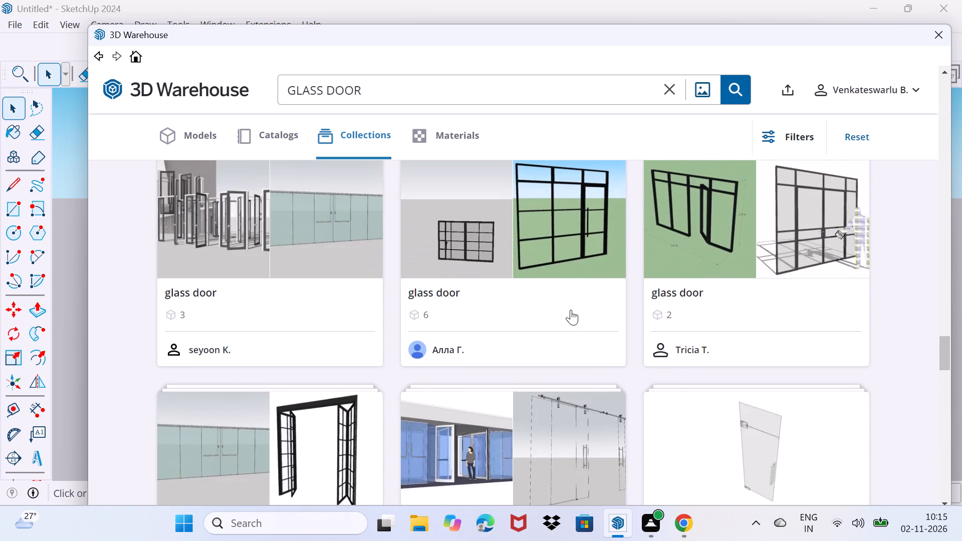
{"action": "scroll", "coordinate": [571, 310], "scroll_direction": "up", "scroll_amount": 4}
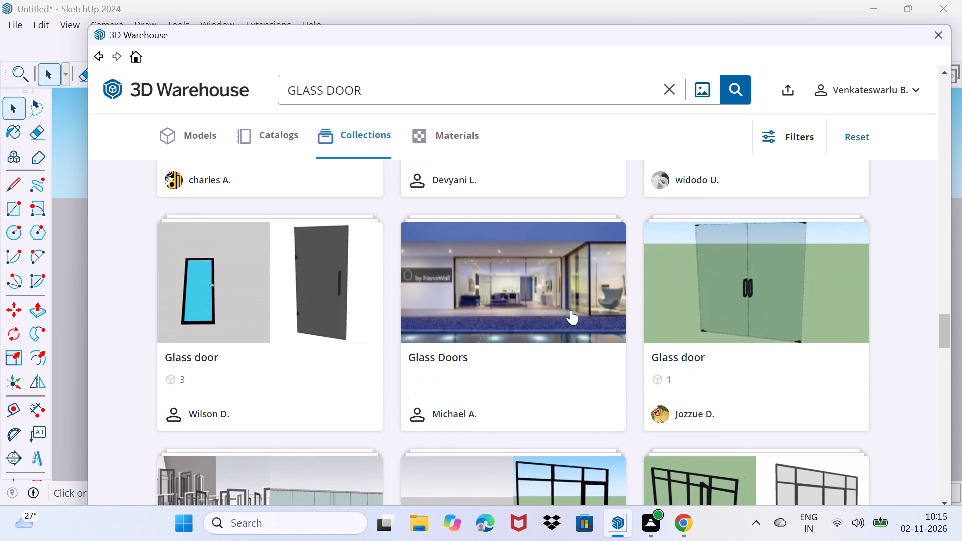
{"action": "scroll", "coordinate": [571, 310], "scroll_direction": "up", "scroll_amount": 4}
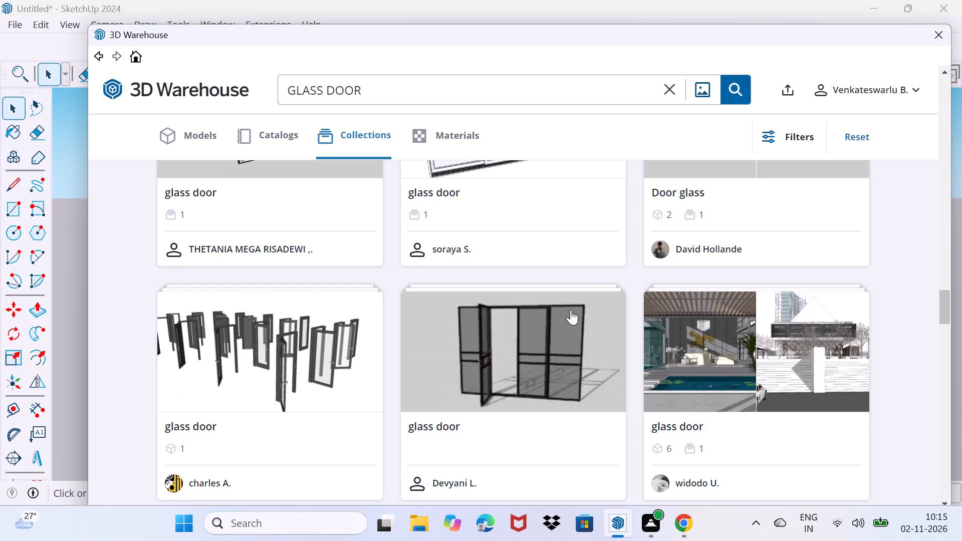
{"action": "scroll", "coordinate": [571, 310], "scroll_direction": "up", "scroll_amount": 5}
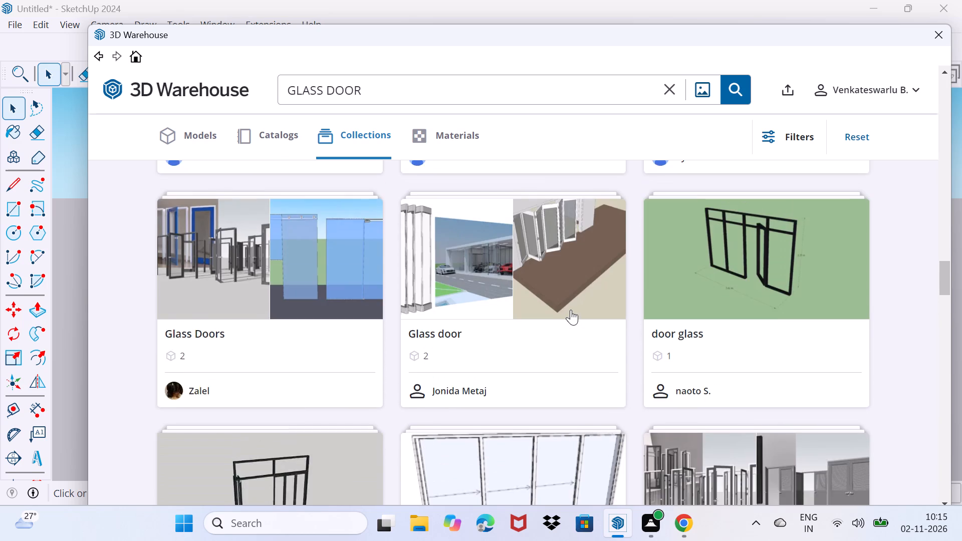
{"action": "scroll", "coordinate": [571, 310], "scroll_direction": "down", "scroll_amount": 3}
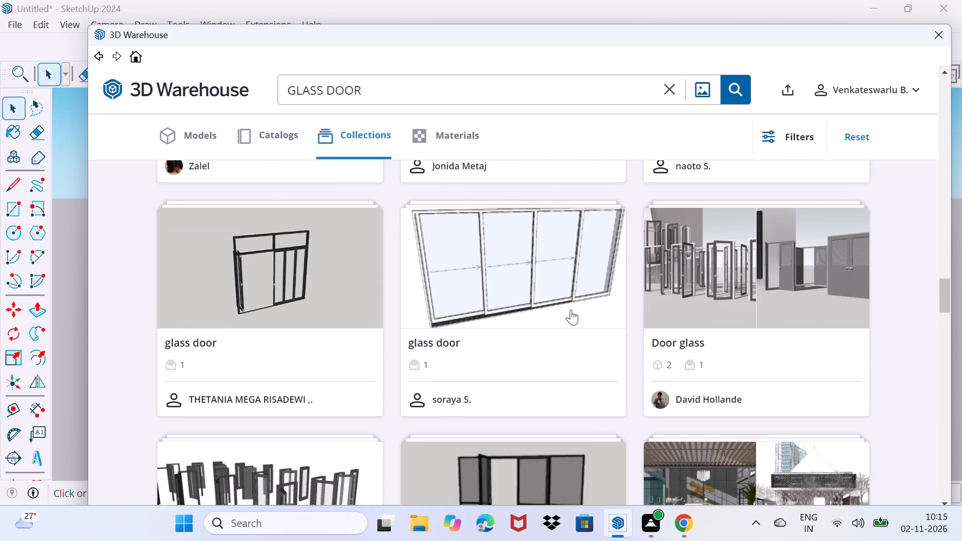
Inspect the "Pintu Kaca" collection inside the black-framed sliding "glass door" collection, and return to the collection results.
{"action": "left_click", "coordinate": [301, 316]}
{"action": "scroll", "coordinate": [300, 318], "scroll_direction": "down", "scroll_amount": 5}
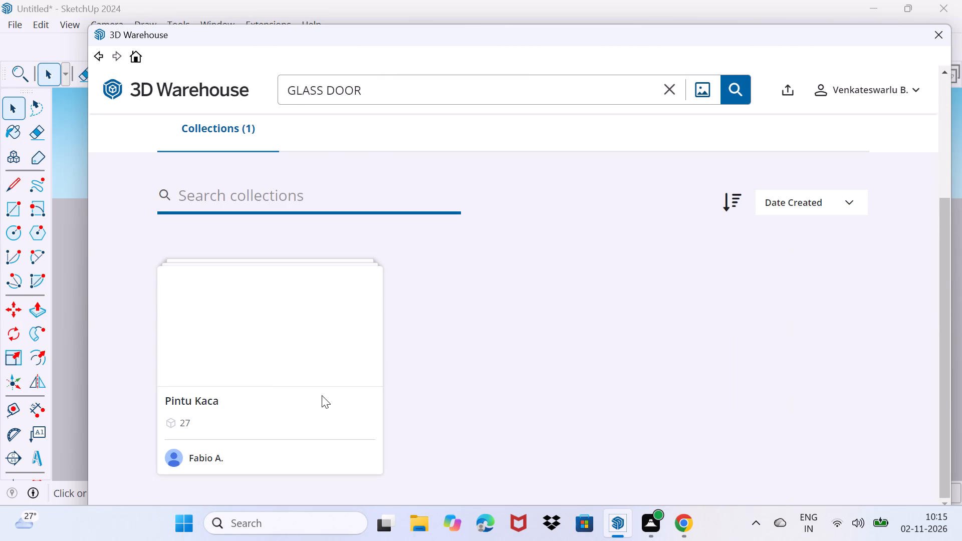
{"action": "left_click", "coordinate": [327, 381]}
{"action": "scroll", "coordinate": [517, 340], "scroll_direction": "down", "scroll_amount": 1}
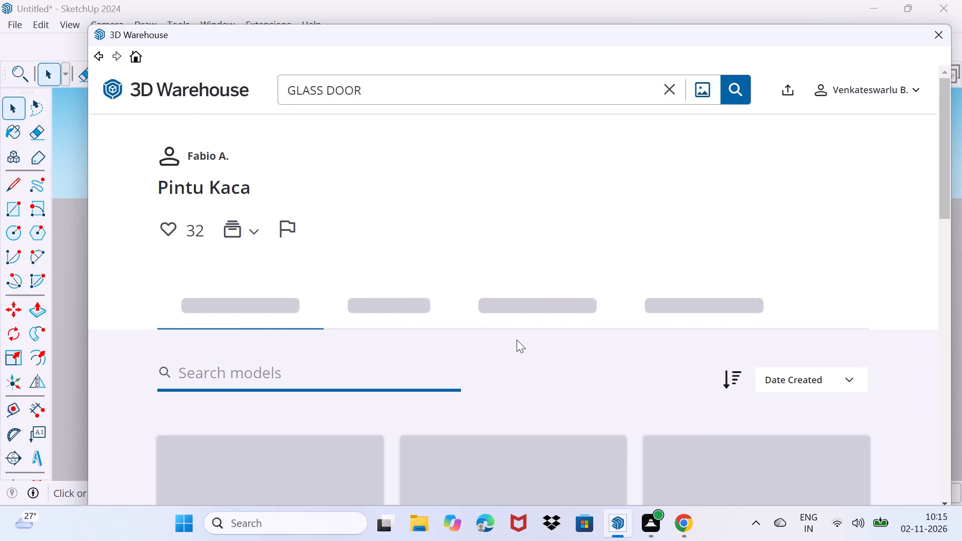
{"action": "scroll", "coordinate": [517, 340], "scroll_direction": "down", "scroll_amount": 5}
{"action": "scroll", "coordinate": [517, 340], "scroll_direction": "up", "scroll_amount": 4}
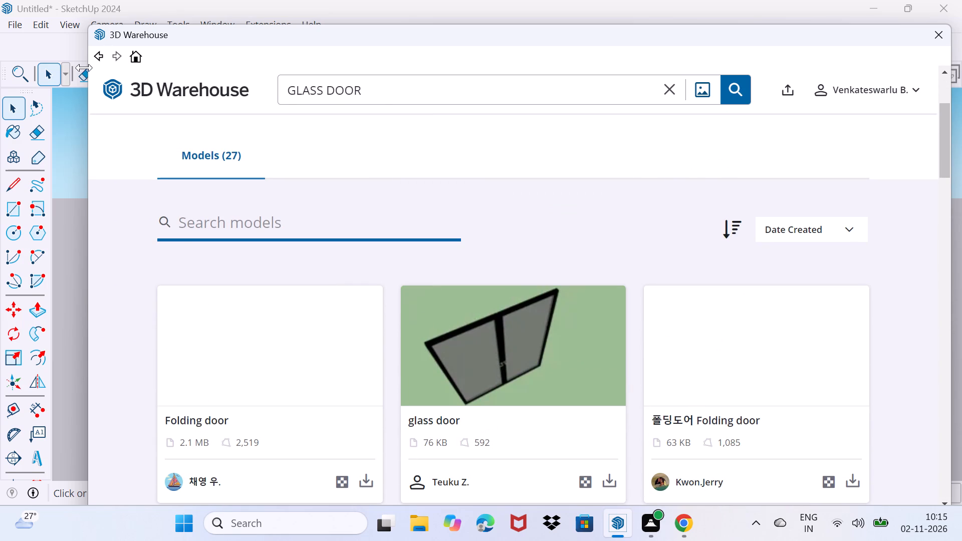
{"action": "left_click", "coordinate": [103, 60]}
{"action": "left_click", "coordinate": [103, 60]}
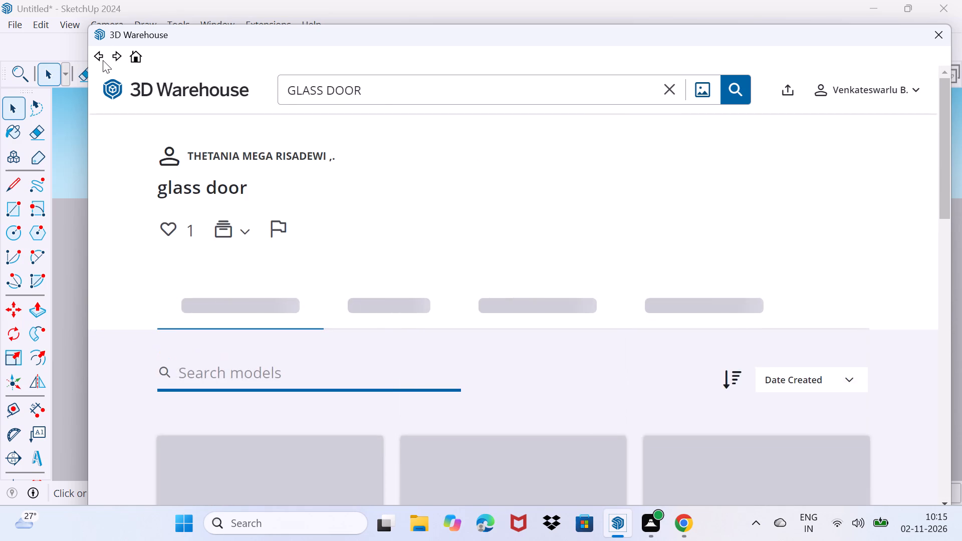
{"action": "scroll", "coordinate": [370, 330], "scroll_direction": "up", "scroll_amount": 4}
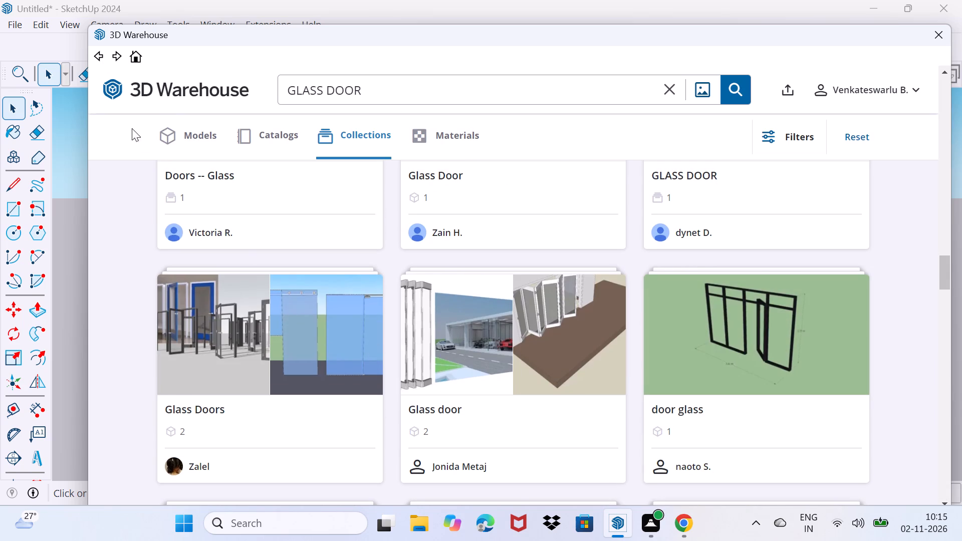
Switch back to the "GLASS DOOR" model results and compare the first rows of single and double glass doors.
{"action": "left_click", "coordinate": [188, 132]}
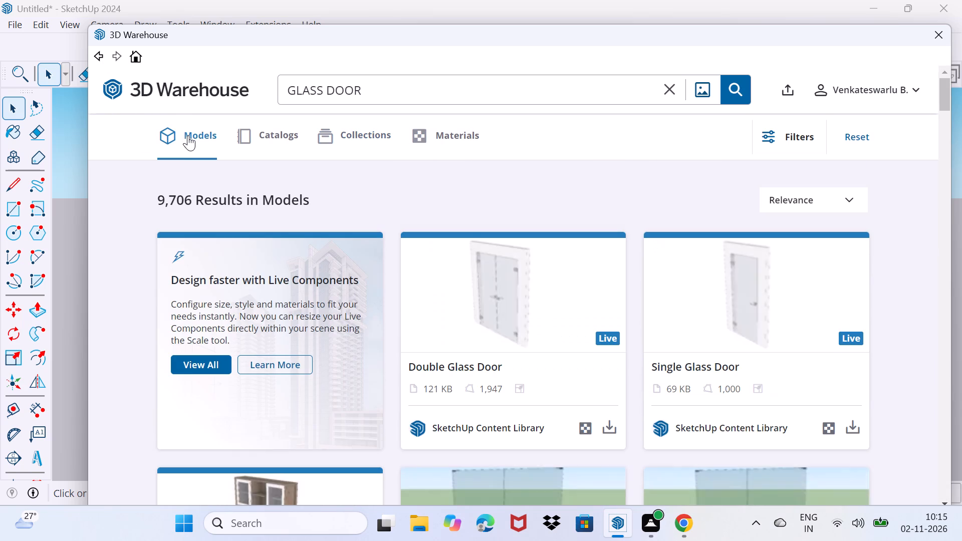
{"action": "scroll", "coordinate": [495, 398], "scroll_direction": "down", "scroll_amount": 4}
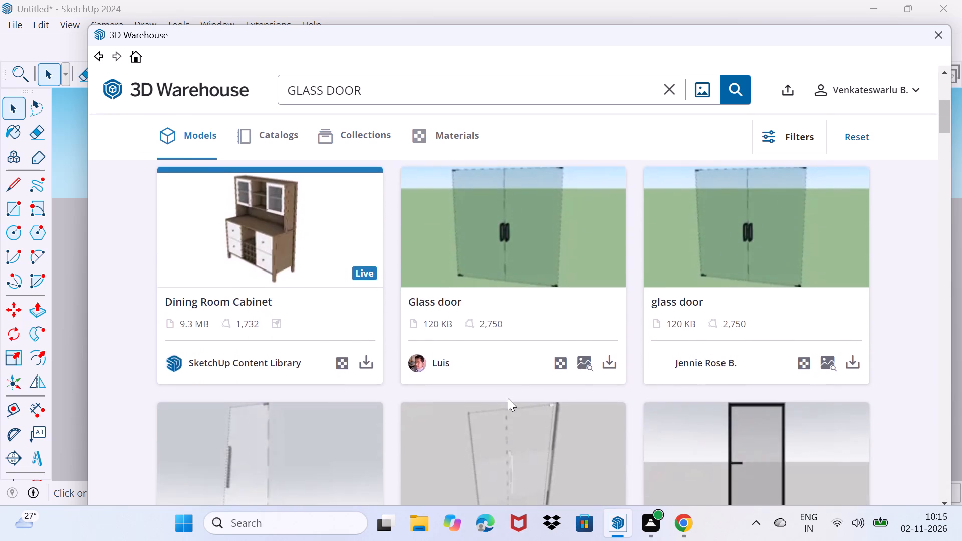
{"action": "scroll", "coordinate": [508, 398], "scroll_direction": "down", "scroll_amount": 8}
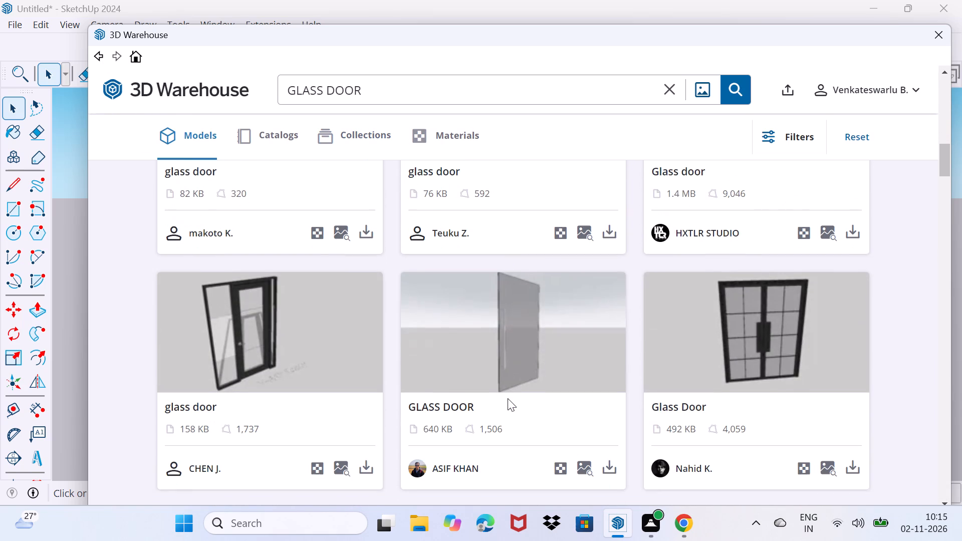
{"action": "scroll", "coordinate": [508, 398], "scroll_direction": "down", "scroll_amount": 6}
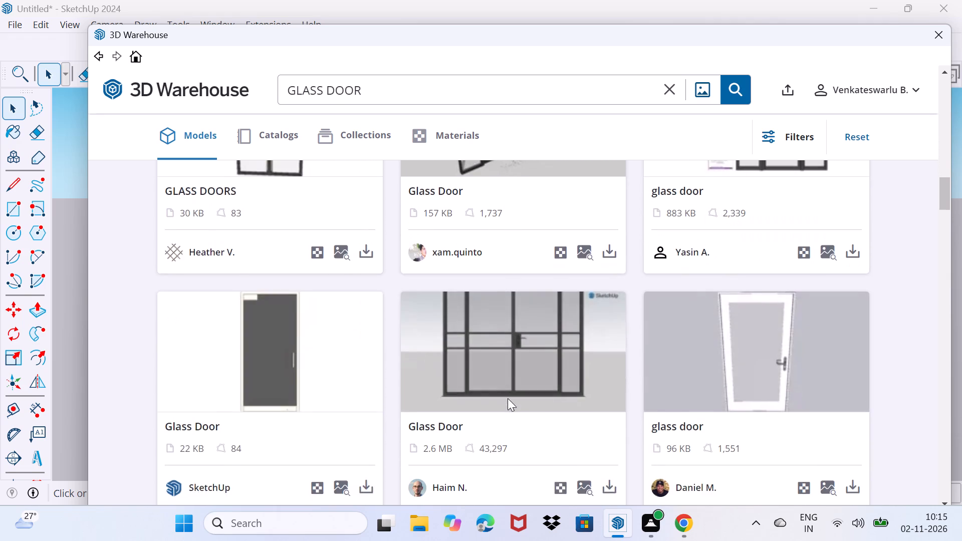
{"action": "scroll", "coordinate": [508, 398], "scroll_direction": "up", "scroll_amount": 14}
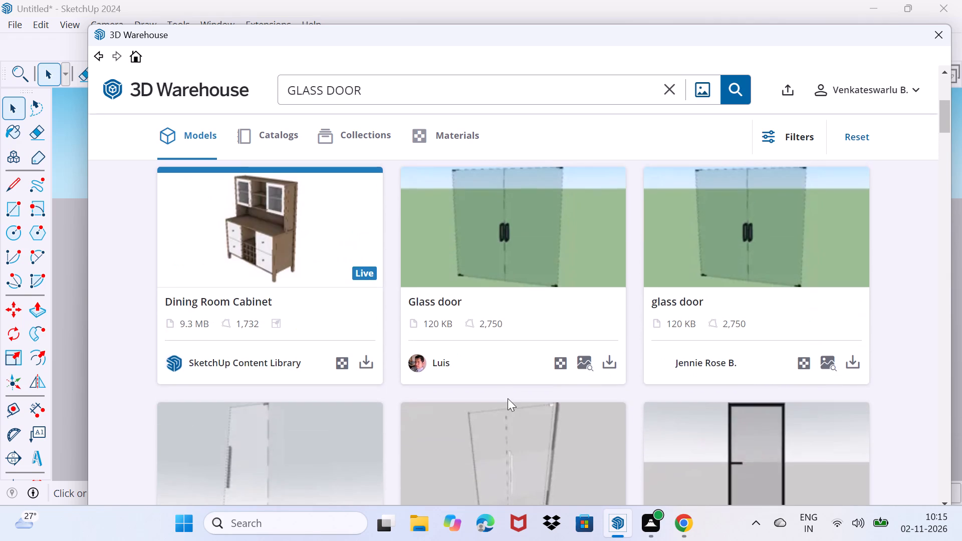
{"action": "scroll", "coordinate": [508, 398], "scroll_direction": "down", "scroll_amount": 3}
{"action": "scroll", "coordinate": [508, 398], "scroll_direction": "up", "scroll_amount": 4}
{"action": "scroll", "coordinate": [508, 398], "scroll_direction": "down", "scroll_amount": 12}
{"action": "scroll", "coordinate": [508, 398], "scroll_direction": "up", "scroll_amount": 9}
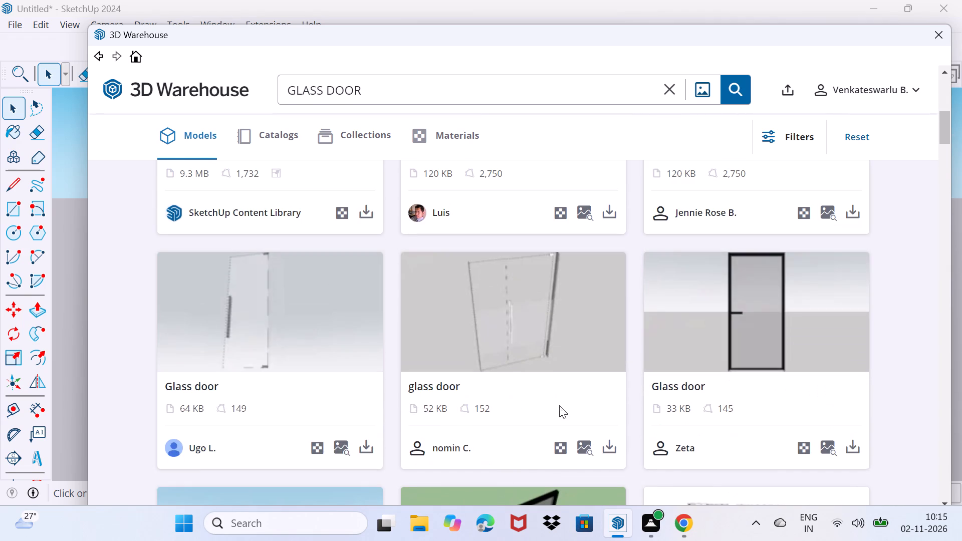
Load the double glass door with two black handles (120 KB) from 3D Warehouse into the model and place it at the entrance opening.
{"action": "scroll", "coordinate": [587, 418], "scroll_direction": "down", "scroll_amount": 2}
{"action": "scroll", "coordinate": [587, 418], "scroll_direction": "up", "scroll_amount": 4}
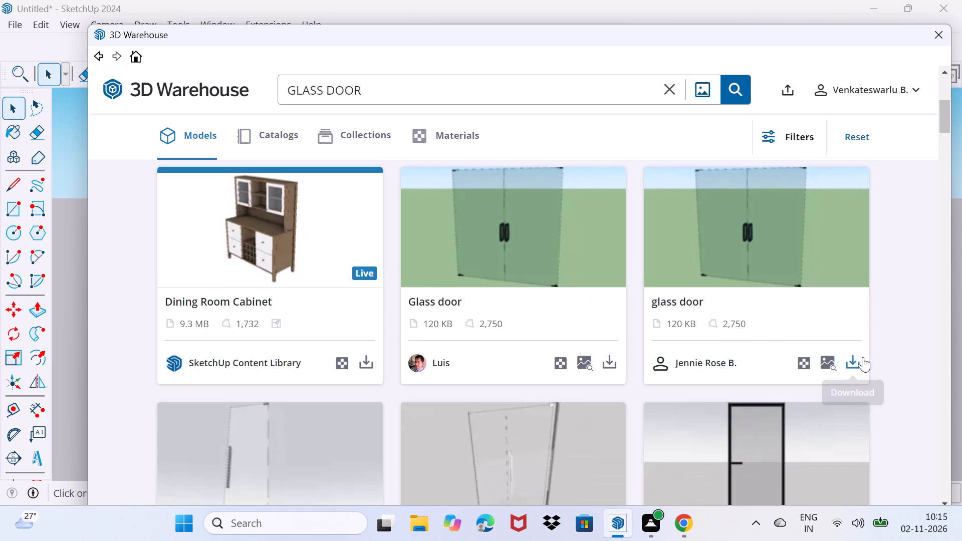
{"action": "left_click", "coordinate": [859, 364]}
{"action": "left_click", "coordinate": [470, 287]}
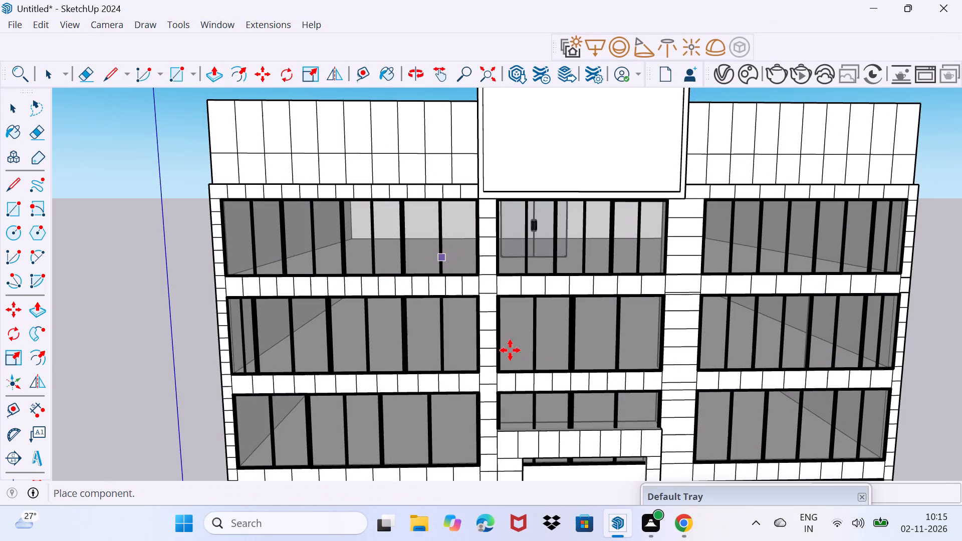
{"action": "middle_click_drag", "start_coordinate": [561, 415], "coordinate": [563, 241]}
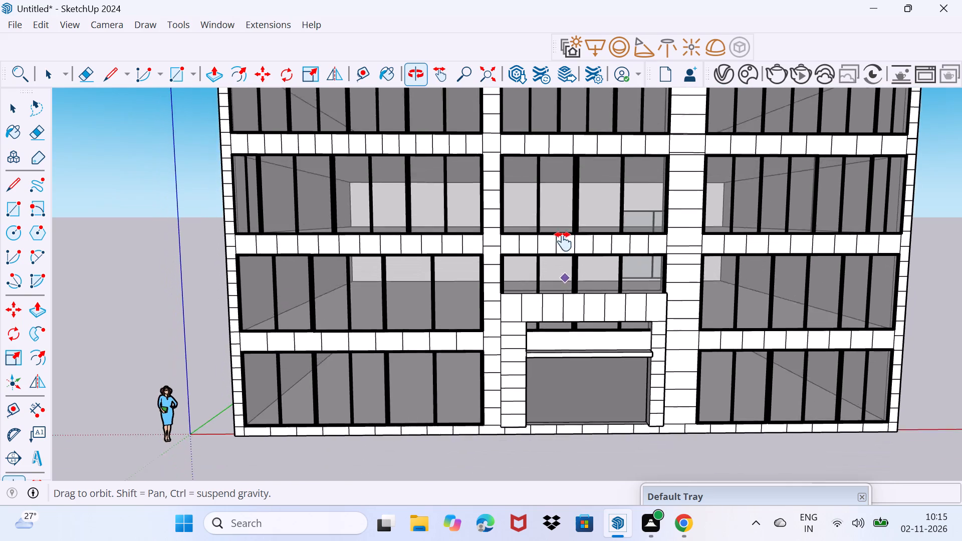
{"action": "middle_click_drag", "start_coordinate": [563, 241], "coordinate": [563, 241]}
{"action": "scroll", "coordinate": [540, 384], "scroll_direction": "up", "scroll_amount": 9}
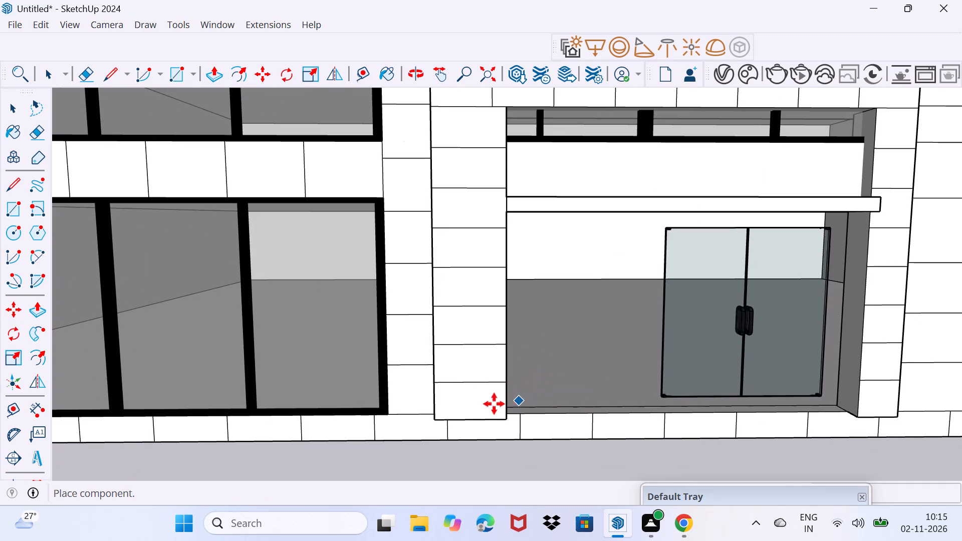
{"action": "scroll", "coordinate": [429, 412], "scroll_direction": "up", "scroll_amount": 2}
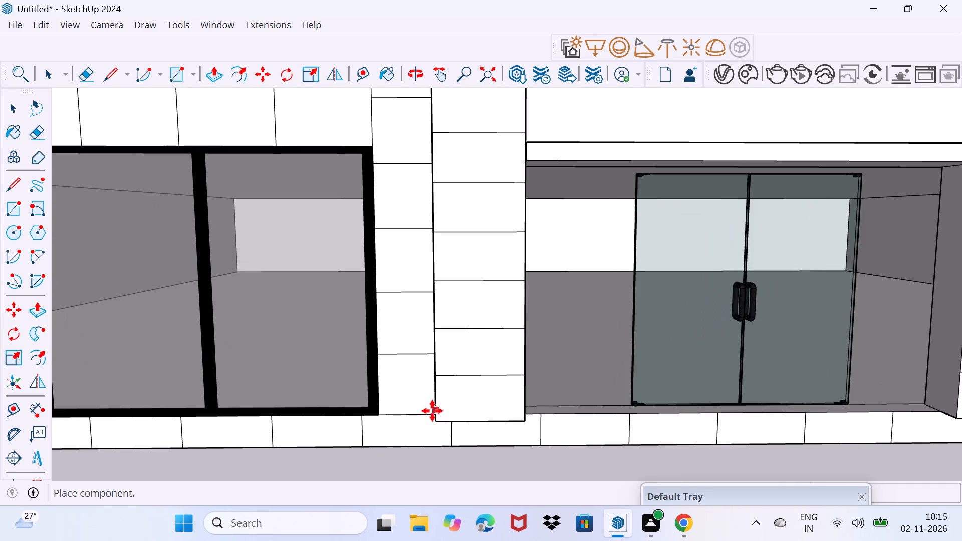
{"action": "middle_click_drag", "start_coordinate": [400, 417], "coordinate": [242, 400]}
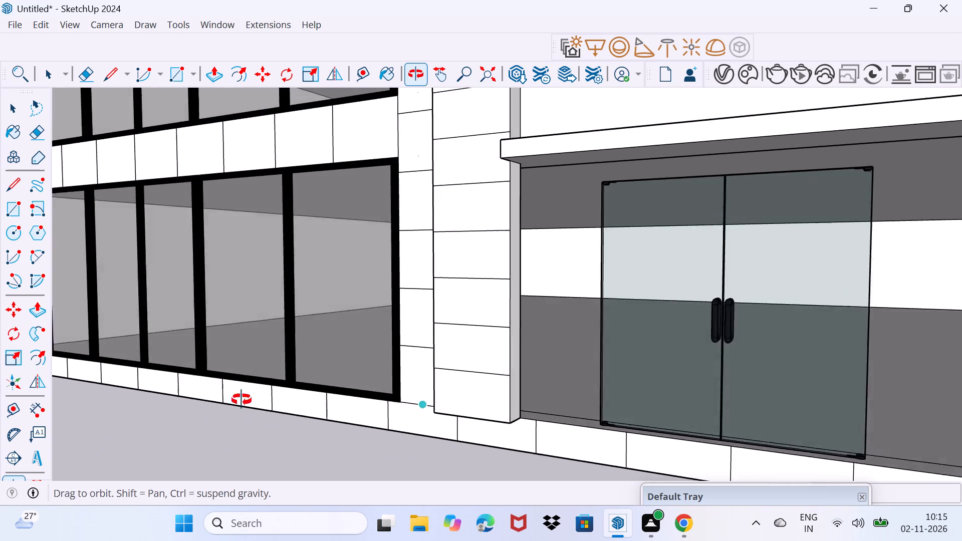
{"action": "middle_click_drag", "start_coordinate": [242, 400], "coordinate": [213, 398]}
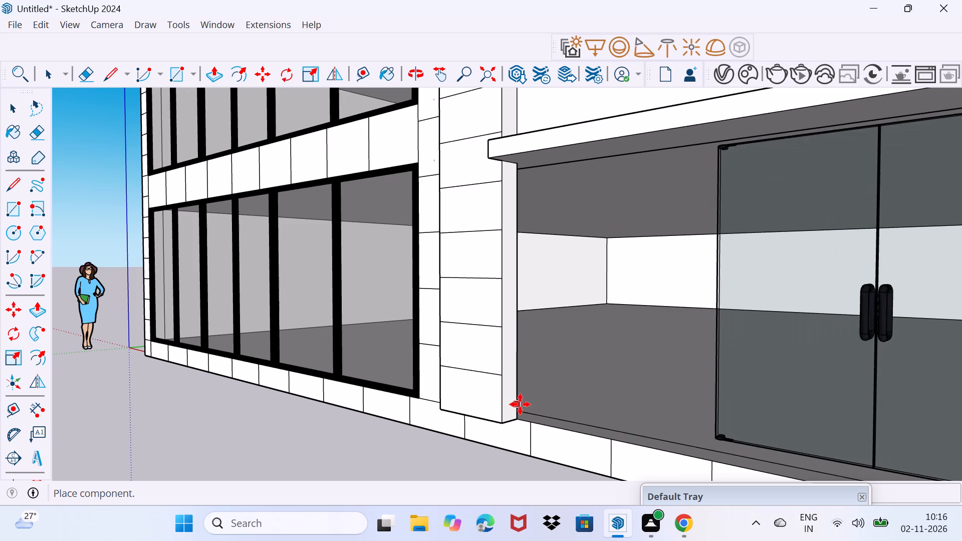
{"action": "left_click", "coordinate": [520, 404]}
Move the glass door by its bottom corner to the left pillar's inner base corner in the entrance opening.
{"action": "left_click", "coordinate": [713, 442]}
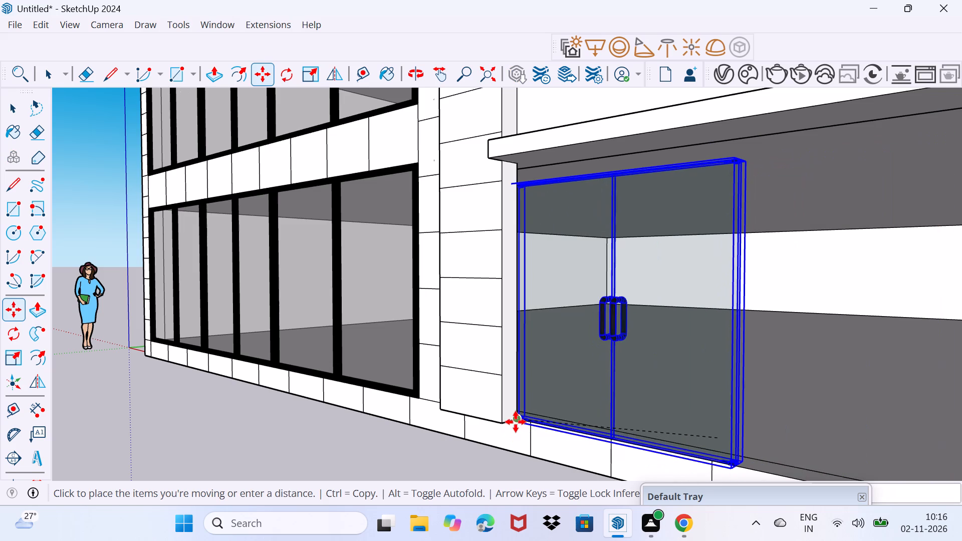
{"action": "left_click", "coordinate": [517, 420]}
{"action": "scroll", "coordinate": [543, 409], "scroll_direction": "down", "scroll_amount": 4}
{"action": "middle_click_drag", "start_coordinate": [551, 418], "coordinate": [755, 419]}
{"action": "key", "text": "s"}
{"action": "middle_click_drag", "start_coordinate": [737, 411], "coordinate": [486, 381]}
{"action": "key", "text": "m"}
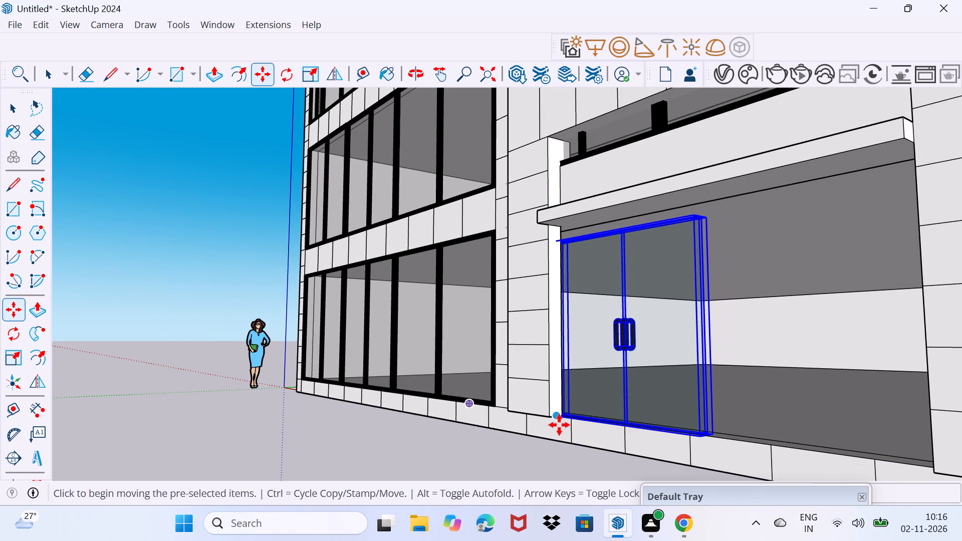
{"action": "left_click", "coordinate": [560, 423]}
{"action": "left_click", "coordinate": [562, 417]}
Realign the glass door by snapping its bottom corner onto the endpoint at the left entrance pillar's inner base corner.
{"action": "middle_click_drag", "start_coordinate": [563, 416], "coordinate": [579, 421]}
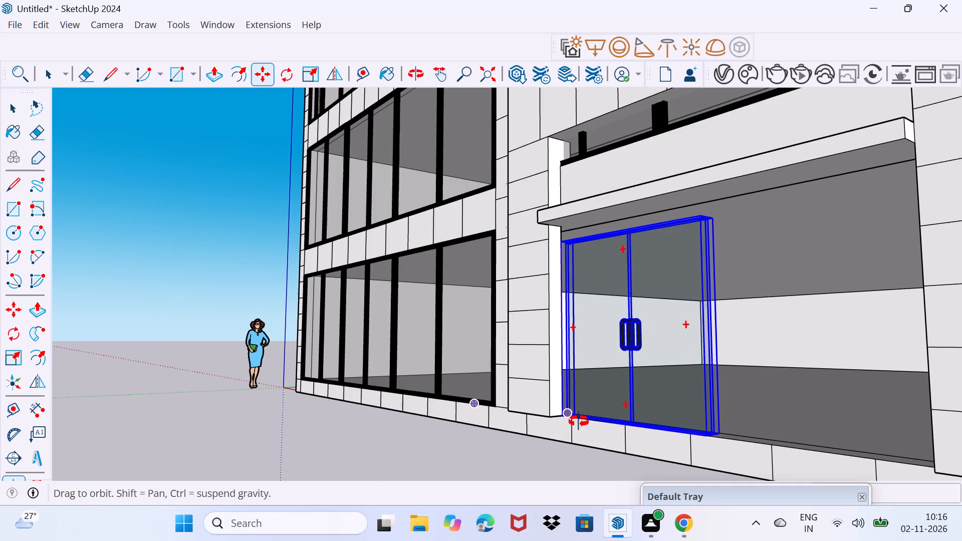
{"action": "middle_click_drag", "start_coordinate": [579, 421], "coordinate": [675, 446]}
{"action": "scroll", "coordinate": [607, 430], "scroll_direction": "up", "scroll_amount": 20}
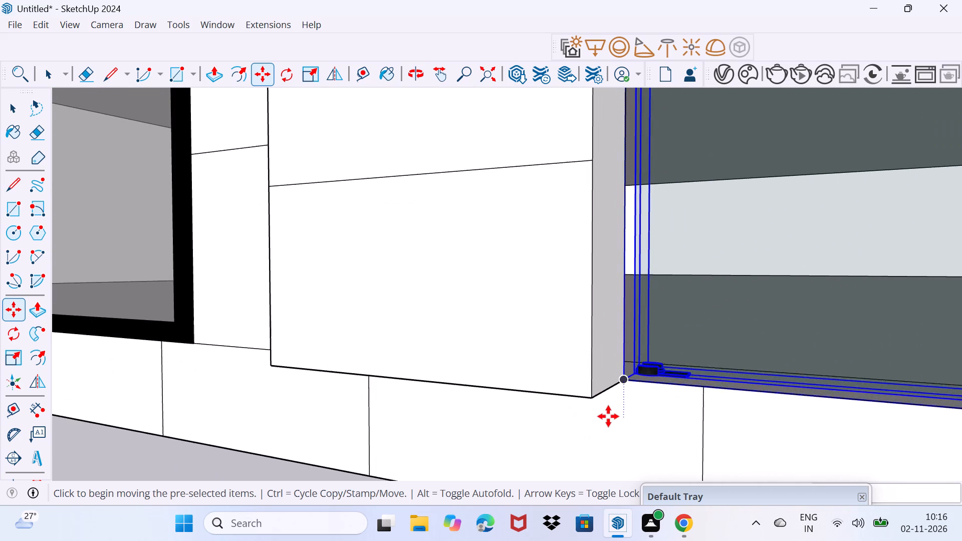
{"action": "scroll", "coordinate": [608, 416], "scroll_direction": "up", "scroll_amount": 4}
{"action": "middle_click_drag", "start_coordinate": [608, 411], "coordinate": [610, 475]}
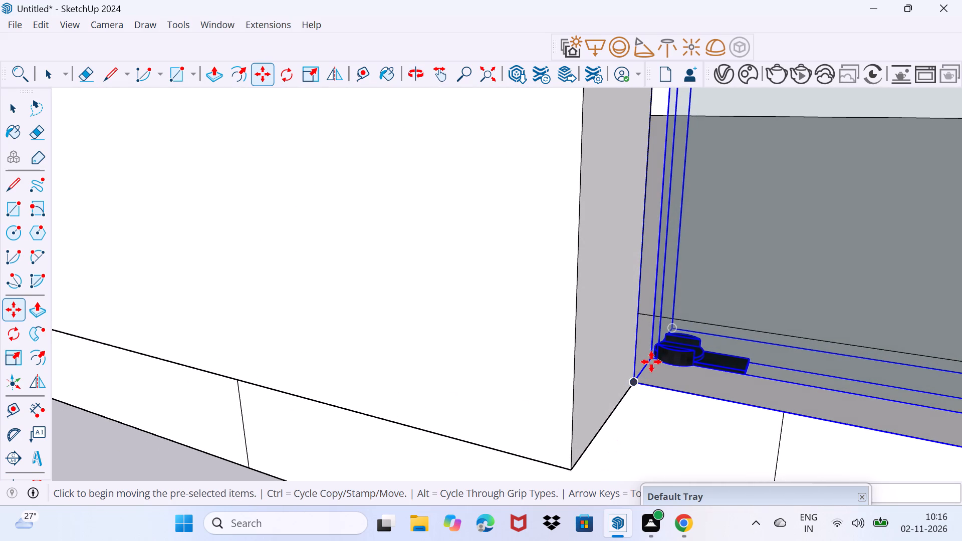
{"action": "left_click", "coordinate": [652, 356]}
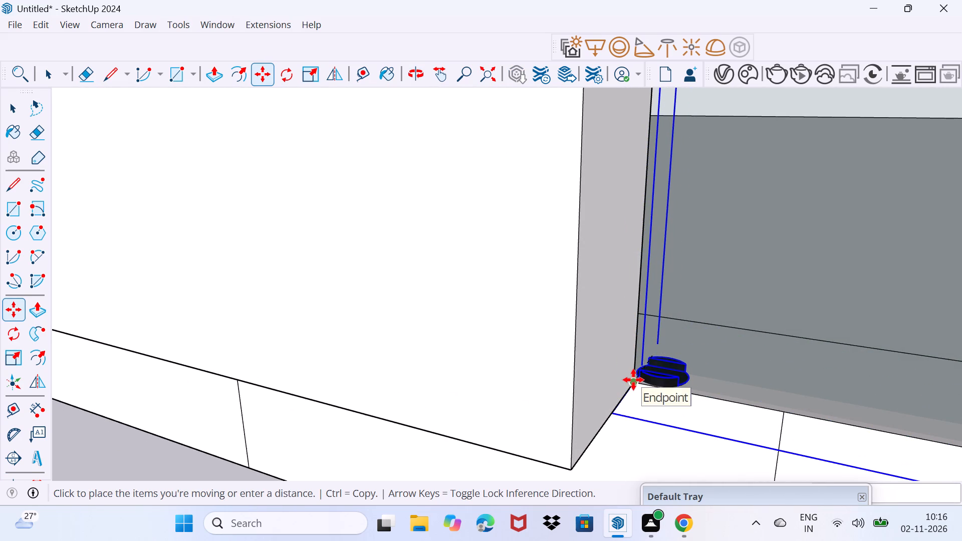
{"action": "left_click", "coordinate": [633, 380]}
Scale the glass door's width so that it spans the entrance opening to the opposite pillar.
{"action": "scroll", "coordinate": [633, 380], "scroll_direction": "down", "scroll_amount": 20}
{"action": "scroll", "coordinate": [633, 380], "scroll_direction": "down", "scroll_amount": 5}
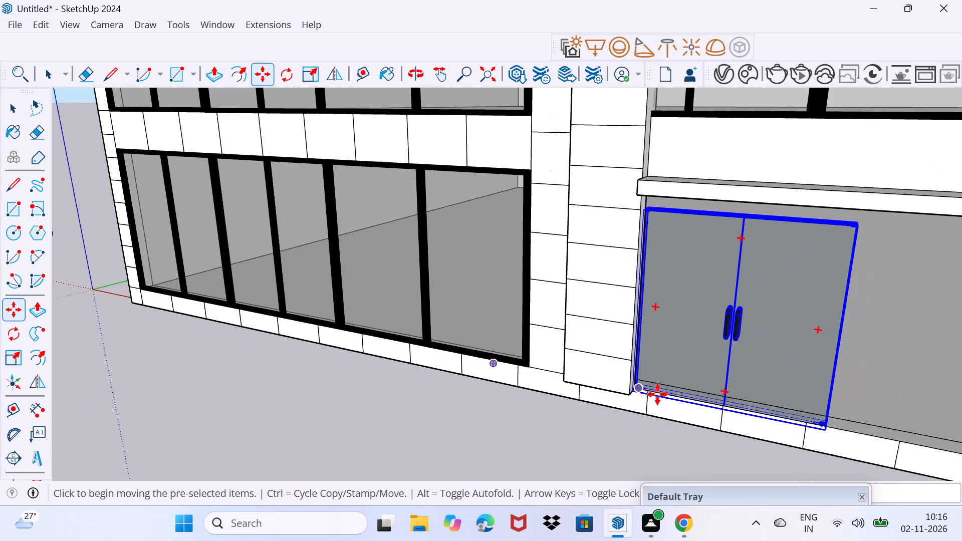
{"action": "middle_click_drag", "start_coordinate": [819, 400], "coordinate": [657, 373]}
{"action": "key", "text": "s"}
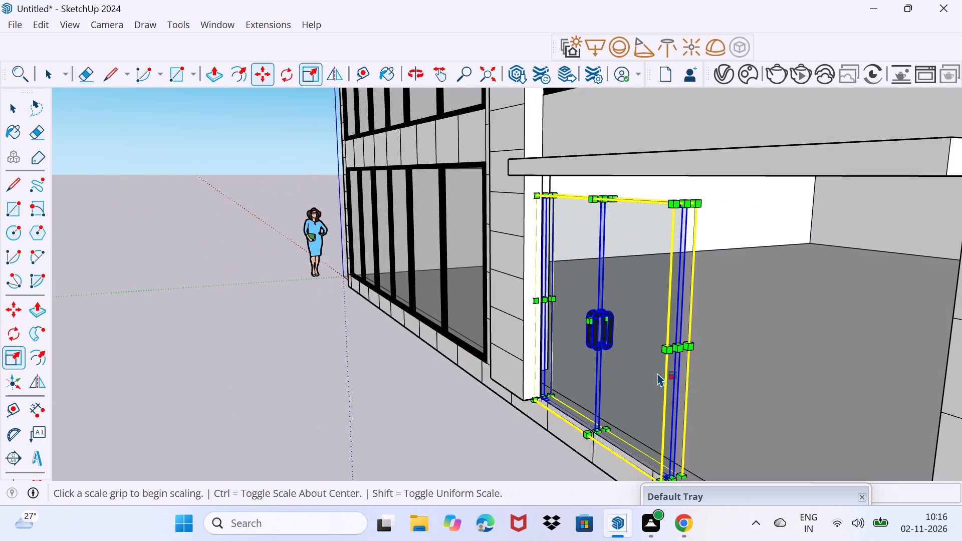
{"action": "left_click", "coordinate": [681, 350]}
{"action": "scroll", "coordinate": [757, 361], "scroll_direction": "down", "scroll_amount": 2}
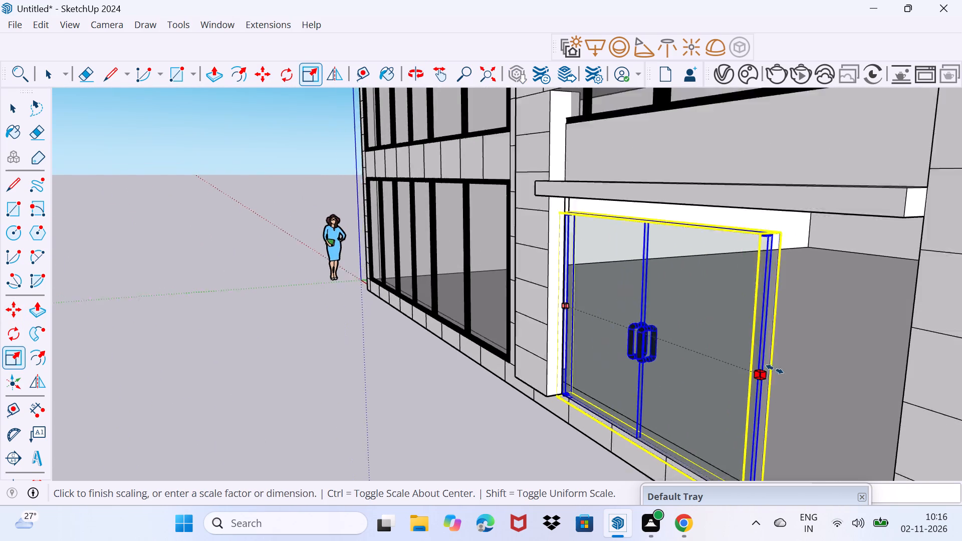
{"action": "scroll", "coordinate": [775, 369], "scroll_direction": "down", "scroll_amount": 6}
{"action": "left_click", "coordinate": [828, 381]}
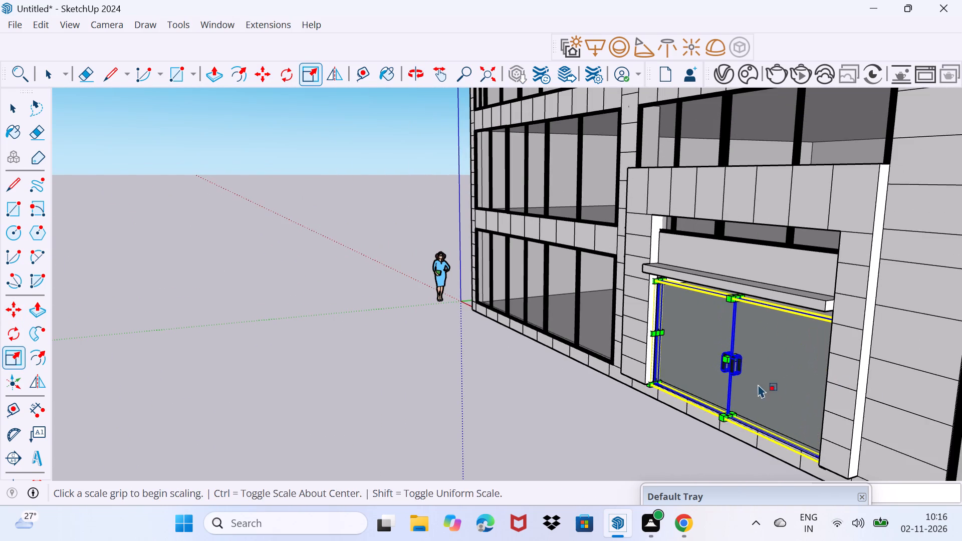
Scale the glass door's height up to the underside of the entrance ledge and deselect it.
{"action": "middle_click_drag", "start_coordinate": [722, 380], "coordinate": [766, 367]}
{"action": "middle_click_drag", "start_coordinate": [759, 298], "coordinate": [724, 420], "text": "shift"}
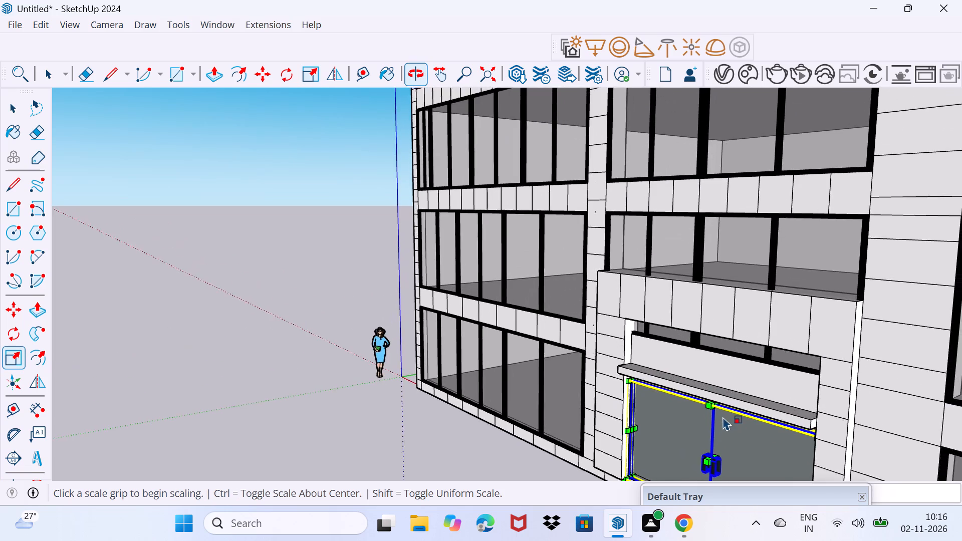
{"action": "scroll", "coordinate": [719, 408], "scroll_direction": "up", "scroll_amount": 12}
{"action": "left_click", "coordinate": [711, 400]}
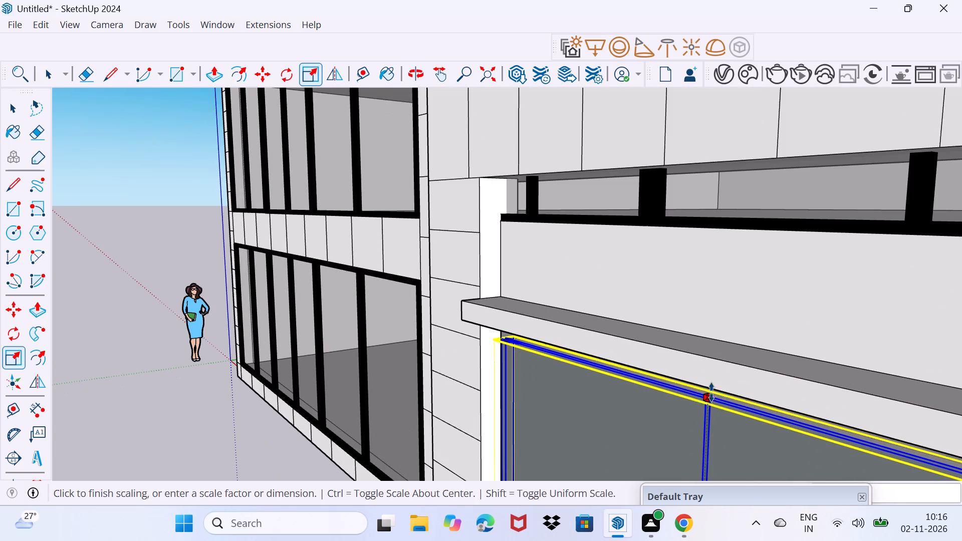
{"action": "left_click", "coordinate": [712, 389]}
{"action": "key", "text": "space"}
{"action": "left_click_drag", "start_coordinate": [685, 443], "coordinate": [718, 389]}
{"action": "scroll", "coordinate": [709, 386], "scroll_direction": "down", "scroll_amount": 9}
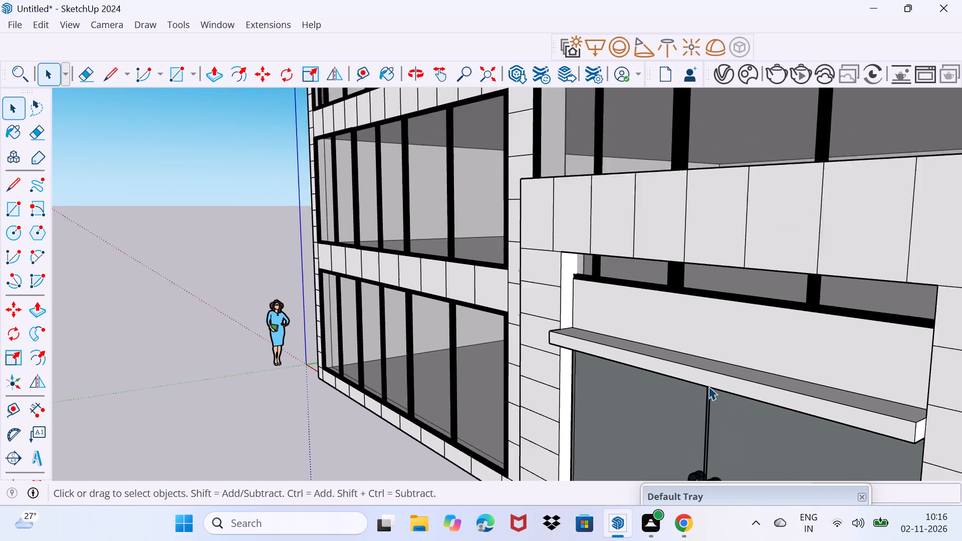
Examine the fitted glass door and the whole front facade from several angles and distances.
{"action": "middle_click_drag", "start_coordinate": [706, 399], "coordinate": [838, 315]}
{"action": "scroll", "coordinate": [839, 314], "scroll_direction": "down", "scroll_amount": 10}
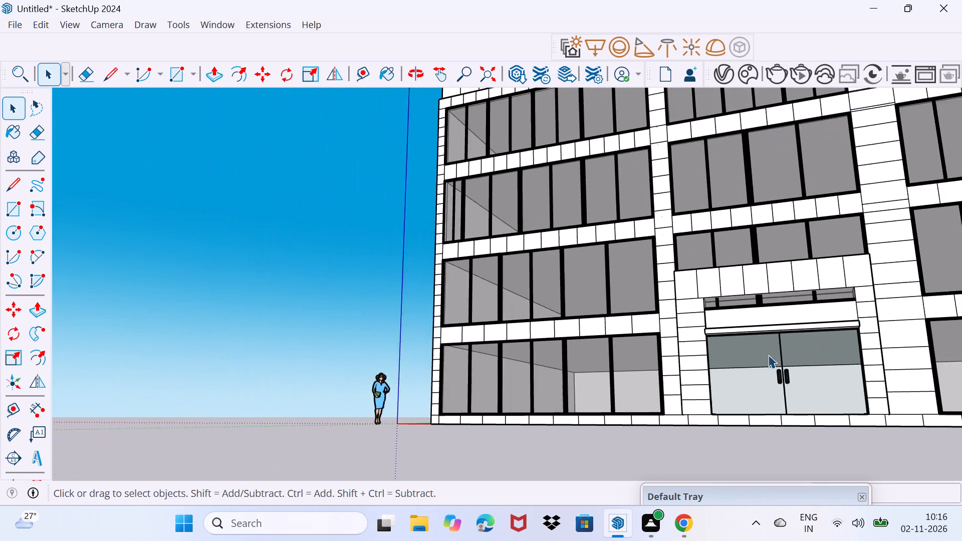
{"action": "middle_click_drag", "start_coordinate": [755, 349], "coordinate": [483, 301]}
{"action": "middle_click_drag", "start_coordinate": [486, 312], "coordinate": [596, 418]}
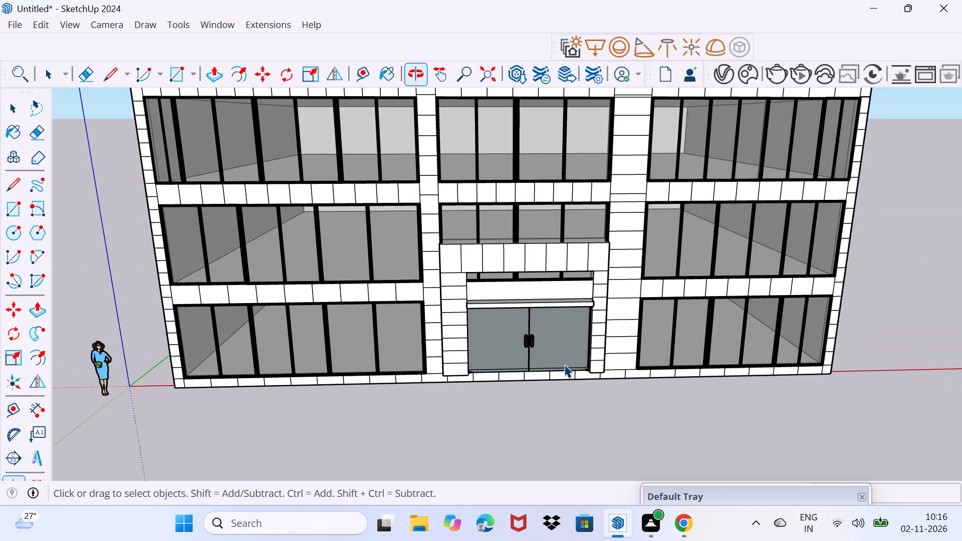
{"action": "scroll", "coordinate": [564, 364], "scroll_direction": "down", "scroll_amount": 6}
{"action": "middle_click_drag", "start_coordinate": [563, 362], "coordinate": [561, 454], "text": "shift"}
{"action": "scroll", "coordinate": [558, 440], "scroll_direction": "up", "scroll_amount": 2}
{"action": "middle_click_drag", "start_coordinate": [557, 426], "coordinate": [539, 376]}
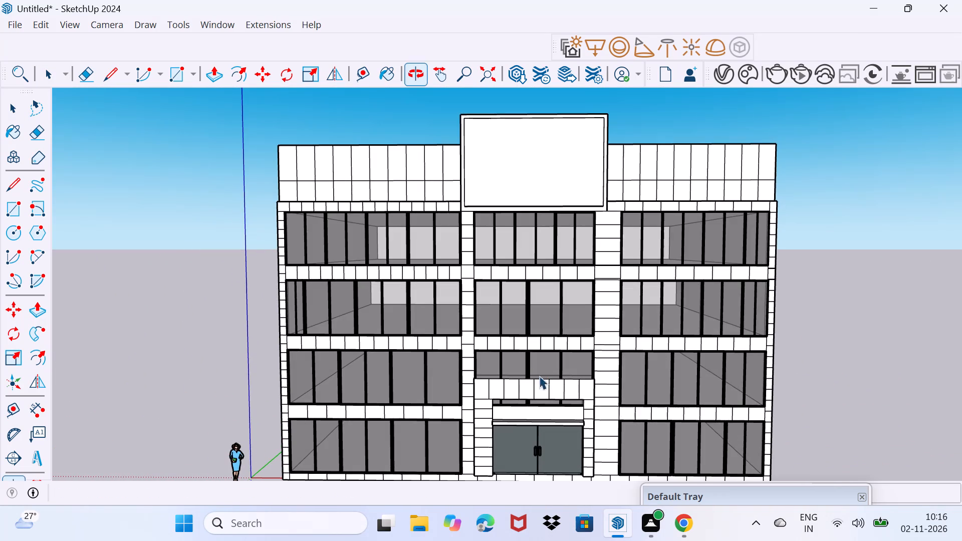
Choose the dark grey swatch from Colors-Named and paint the top three front tiles of the right entrance pillar.
{"action": "left_click_drag", "start_coordinate": [693, 498], "coordinate": [770, 295]}
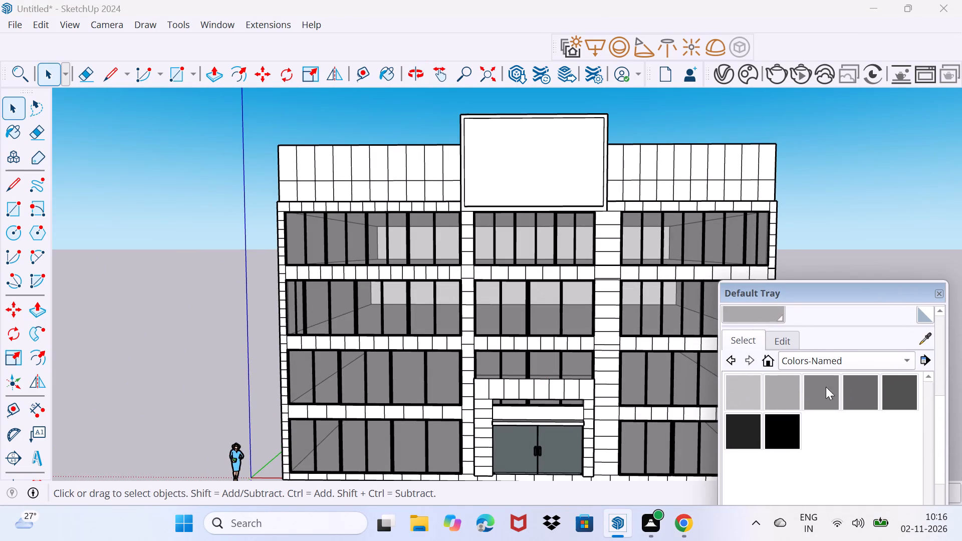
{"action": "left_click", "coordinate": [860, 385]}
{"action": "left_click_drag", "start_coordinate": [798, 289], "coordinate": [709, 504]}
{"action": "scroll", "coordinate": [563, 438], "scroll_direction": "up", "scroll_amount": 2}
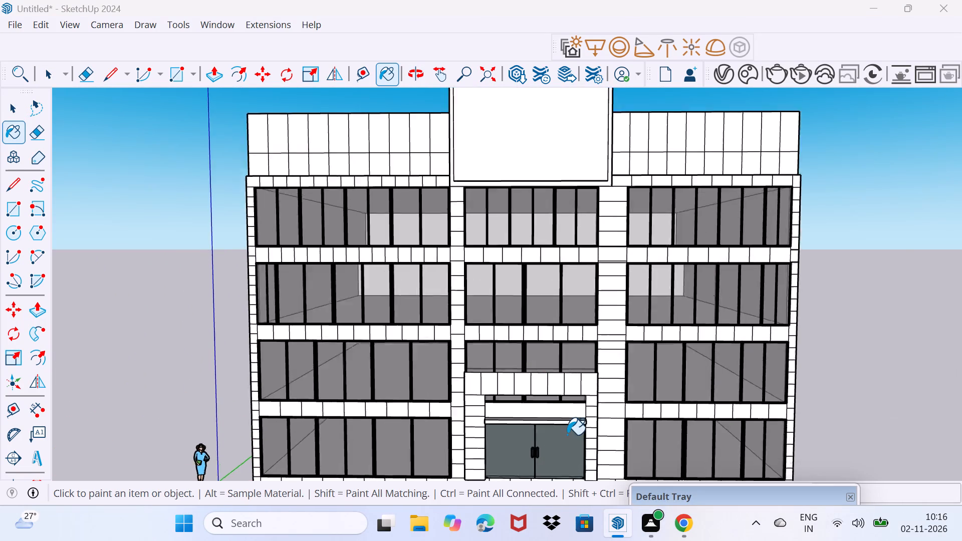
{"action": "scroll", "coordinate": [567, 435], "scroll_direction": "up", "scroll_amount": 9}
{"action": "left_click", "coordinate": [634, 399]}
{"action": "left_click", "coordinate": [636, 374]}
{"action": "left_click", "coordinate": [630, 352]}
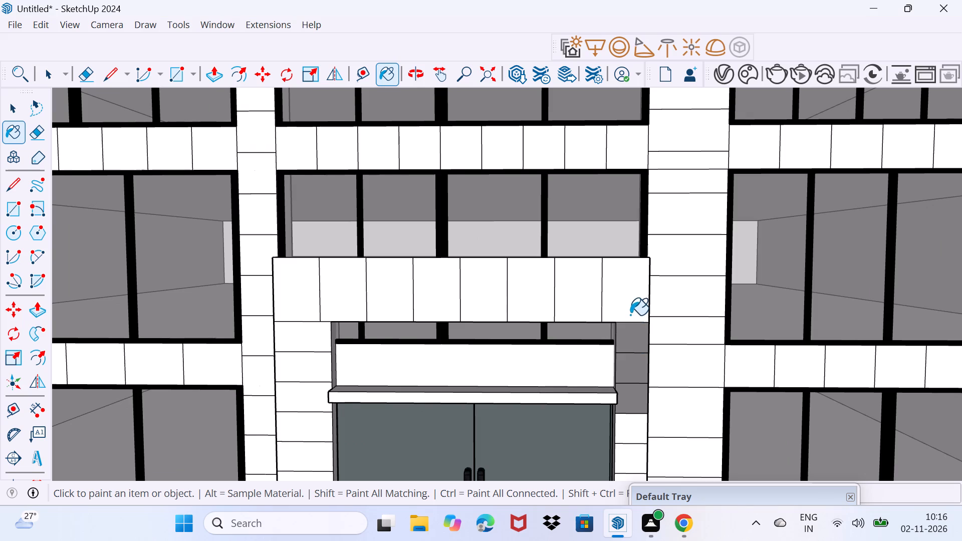
Paint all eight front panels of the band above the entrance with the same dark grey.
{"action": "left_click", "coordinate": [630, 315]}
{"action": "left_click", "coordinate": [576, 292]}
{"action": "left_click", "coordinate": [553, 291]}
{"action": "left_click", "coordinate": [495, 293]}
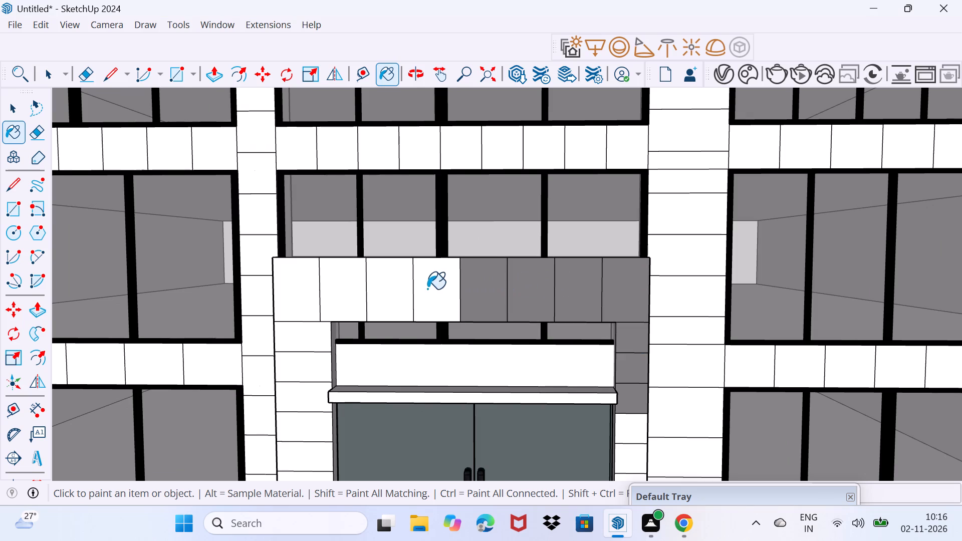
{"action": "left_click", "coordinate": [429, 289]}
{"action": "left_click", "coordinate": [389, 294]}
{"action": "left_click", "coordinate": [338, 300]}
{"action": "left_click", "coordinate": [298, 297]}
Paint the front tiles of the left entrance pillar dark grey, working on both its upper and lower parts.
{"action": "left_click", "coordinate": [316, 337]}
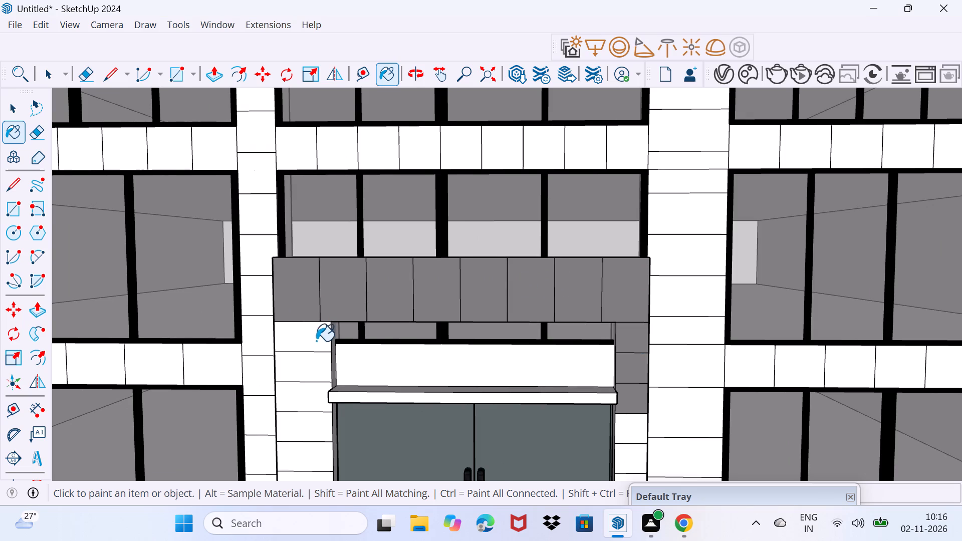
{"action": "left_click", "coordinate": [318, 361]}
{"action": "middle_click_drag", "start_coordinate": [296, 419], "coordinate": [351, 218], "text": "shift"}
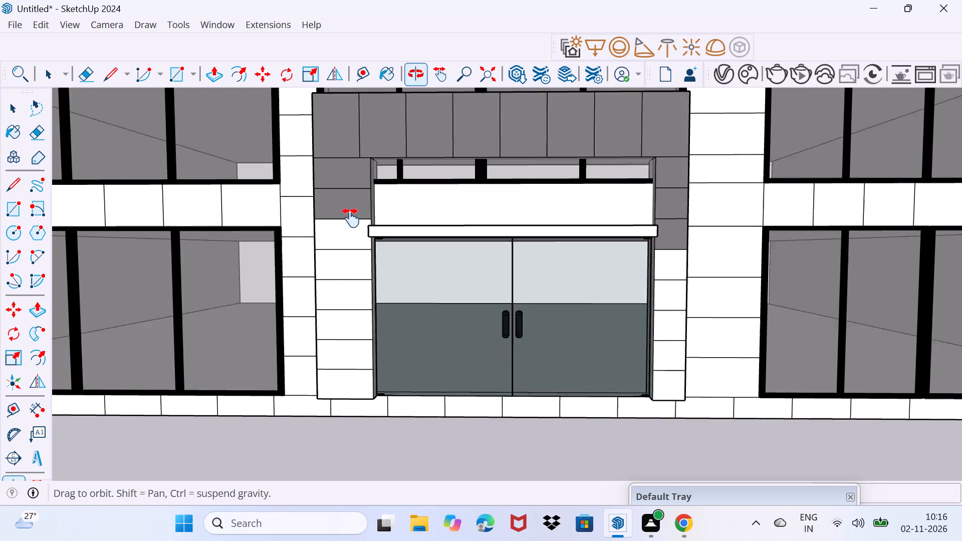
{"action": "middle_click_drag", "start_coordinate": [351, 218], "coordinate": [351, 217], "text": "shift"}
{"action": "left_click", "coordinate": [371, 342]}
{"action": "left_click", "coordinate": [369, 300]}
{"action": "left_click", "coordinate": [369, 320]}
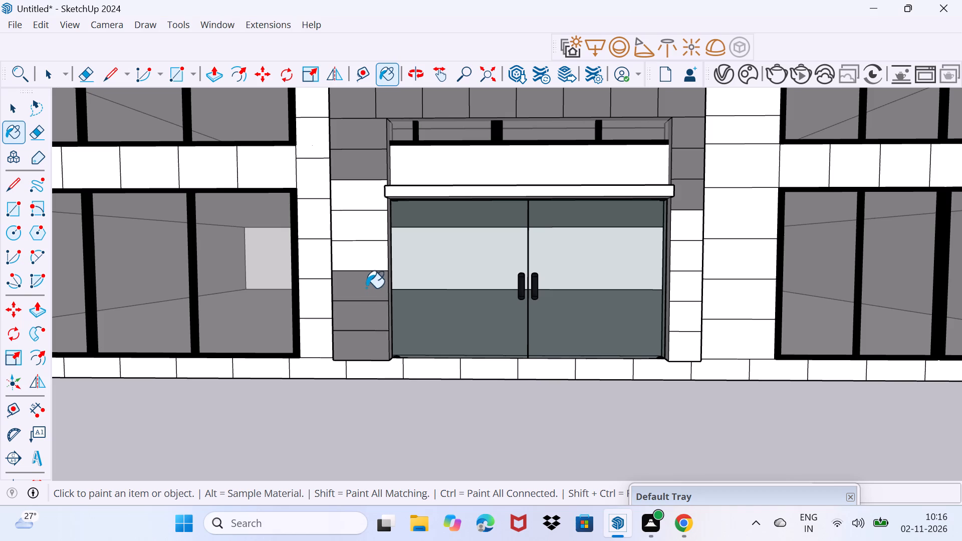
{"action": "left_click", "coordinate": [363, 269]}
{"action": "left_click", "coordinate": [370, 241]}
{"action": "left_click", "coordinate": [368, 207]}
Paint the left pillar's remaining front tile, its inner faces below and above the ledge, and its outer side dark grey.
{"action": "middle_click_drag", "start_coordinate": [383, 233], "coordinate": [271, 239]}
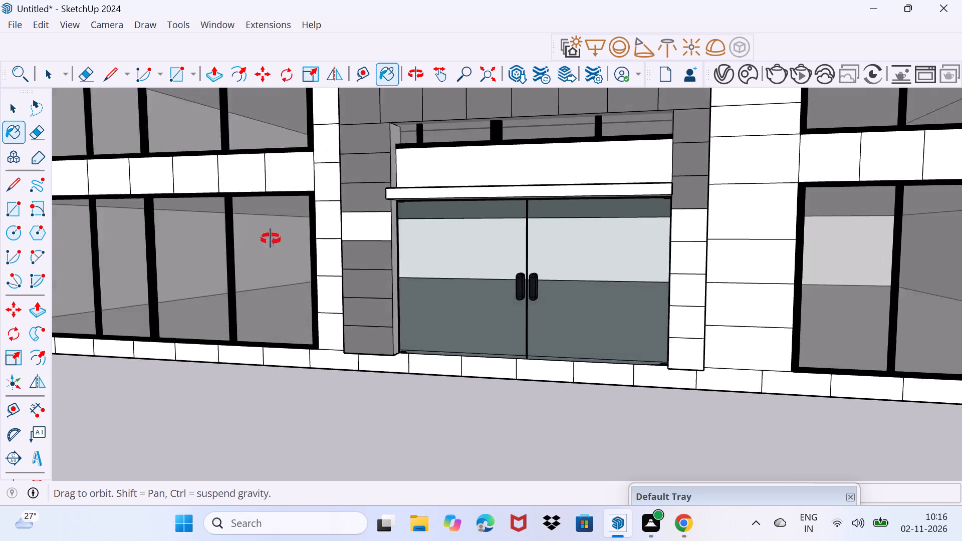
{"action": "middle_click_drag", "start_coordinate": [271, 239], "coordinate": [208, 238]}
{"action": "scroll", "coordinate": [414, 279], "scroll_direction": "up", "scroll_amount": 3}
{"action": "left_click", "coordinate": [425, 264]}
{"action": "left_click", "coordinate": [403, 220]}
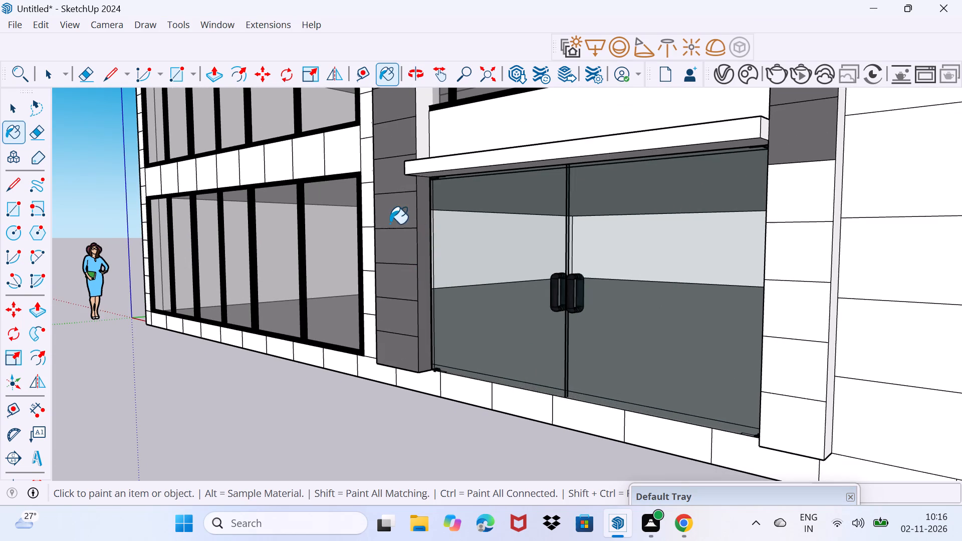
{"action": "middle_click_drag", "start_coordinate": [404, 208], "coordinate": [428, 432]}
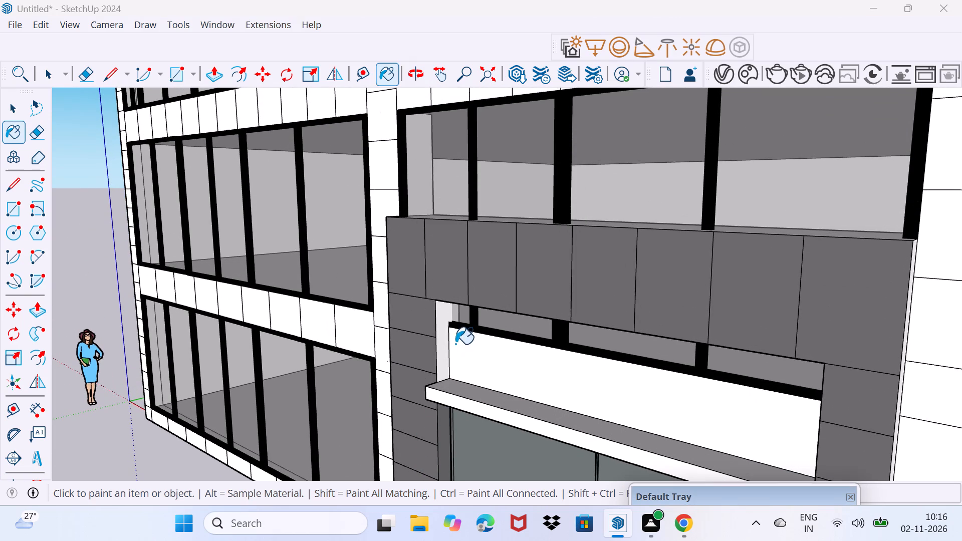
{"action": "left_click", "coordinate": [441, 345]}
{"action": "middle_click_drag", "start_coordinate": [421, 413], "coordinate": [752, 359]}
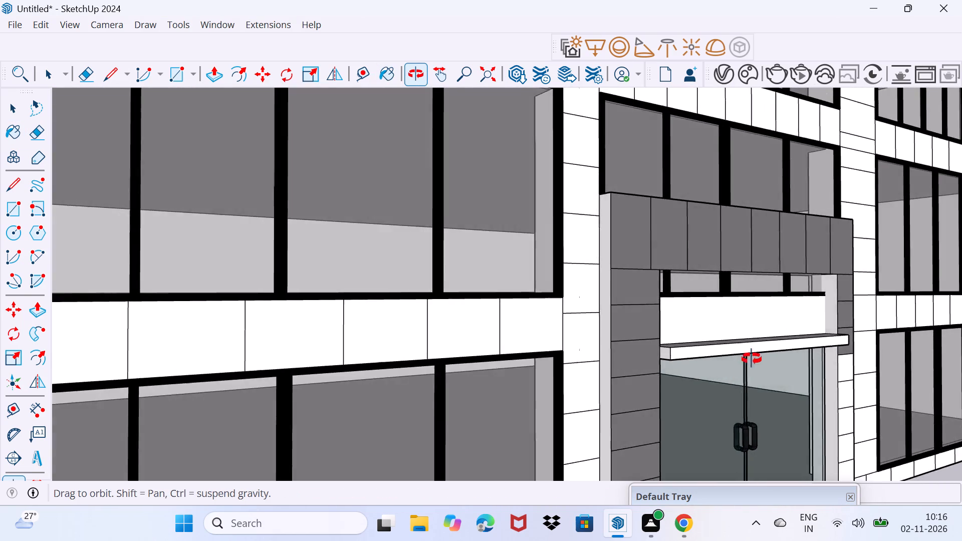
{"action": "middle_click_drag", "start_coordinate": [752, 359], "coordinate": [759, 317]}
{"action": "left_click", "coordinate": [620, 393]}
{"action": "scroll", "coordinate": [648, 372], "scroll_direction": "down", "scroll_amount": 4}
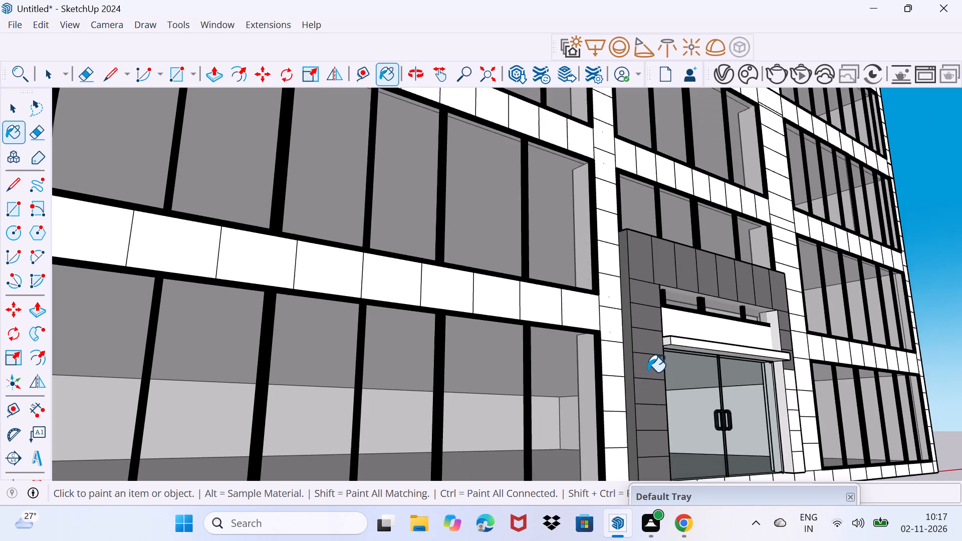
Paint the right entrance pillar's inner faces above and below the door ledge and its remaining lower front tiles dark grey.
{"action": "scroll", "coordinate": [647, 372], "scroll_direction": "down", "scroll_amount": 3}
{"action": "middle_click_drag", "start_coordinate": [651, 397], "coordinate": [336, 376], "text": "shift"}
{"action": "scroll", "coordinate": [522, 390], "scroll_direction": "up", "scroll_amount": 8}
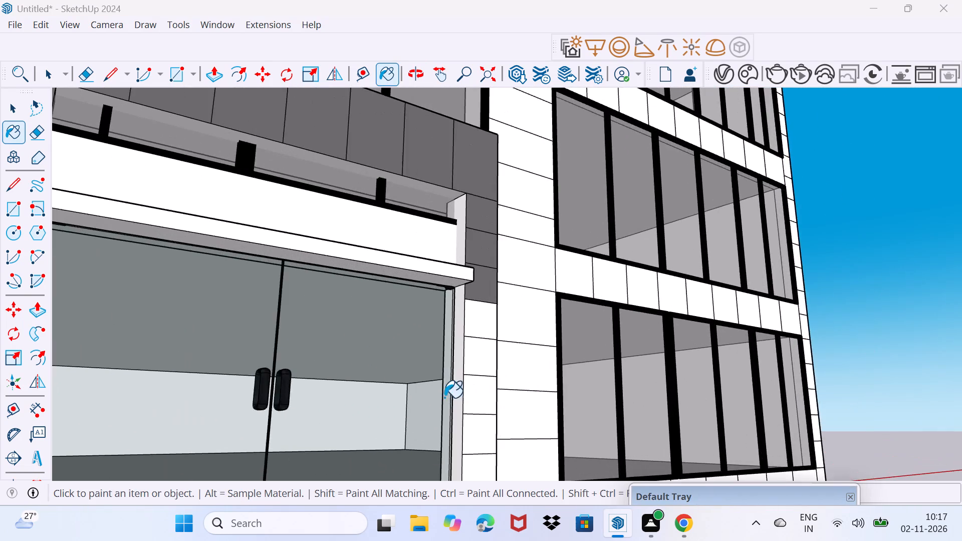
{"action": "middle_click_drag", "start_coordinate": [444, 398], "coordinate": [512, 449]}
{"action": "scroll", "coordinate": [522, 314], "scroll_direction": "up", "scroll_amount": 4}
{"action": "left_click", "coordinate": [526, 309]}
{"action": "middle_click_drag", "start_coordinate": [534, 362], "coordinate": [527, 271], "text": "shift"}
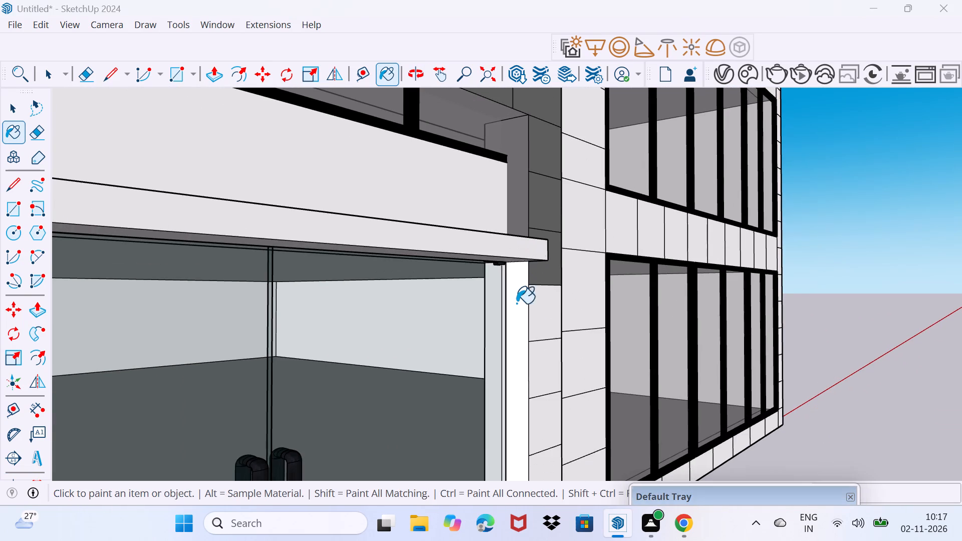
{"action": "left_click", "coordinate": [515, 319]}
{"action": "left_click", "coordinate": [538, 316]}
{"action": "left_click", "coordinate": [536, 383]}
{"action": "left_click", "coordinate": [540, 415]}
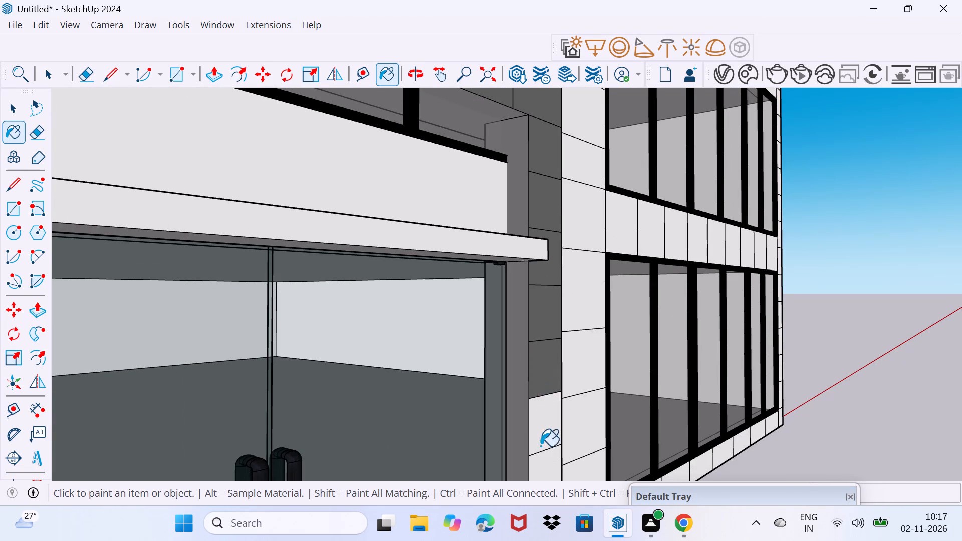
{"action": "left_click", "coordinate": [541, 446]}
{"action": "middle_click_drag", "start_coordinate": [531, 417], "coordinate": [473, 215]}
{"action": "left_click", "coordinate": [491, 287]}
{"action": "left_click", "coordinate": [477, 361]}
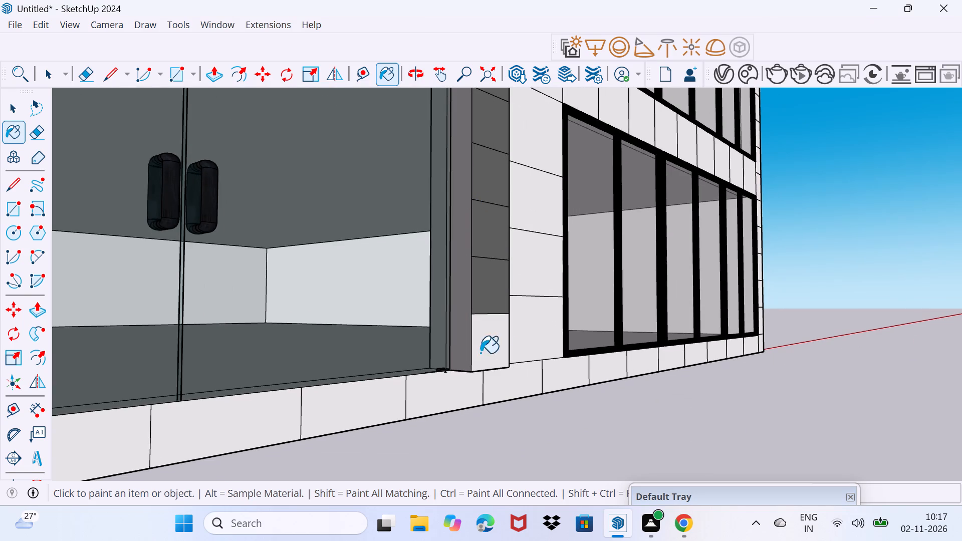
Paint the right entrance pillar's outer side and the top face of the entrance surround dark grey.
{"action": "middle_click_drag", "start_coordinate": [502, 328], "coordinate": [112, 357]}
{"action": "left_click", "coordinate": [374, 317]}
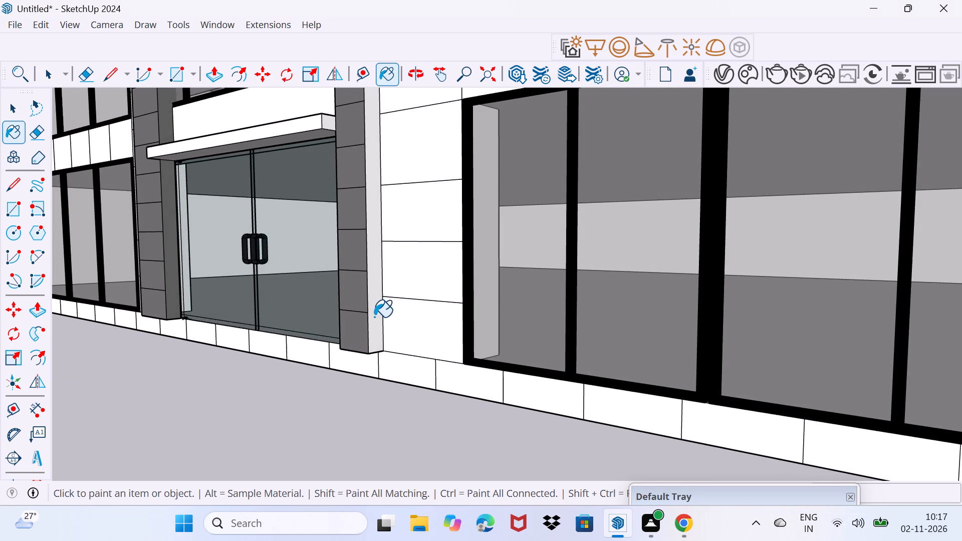
{"action": "middle_click_drag", "start_coordinate": [366, 276], "coordinate": [413, 510], "text": "shift"}
{"action": "middle_click_drag", "start_coordinate": [398, 187], "coordinate": [423, 324]}
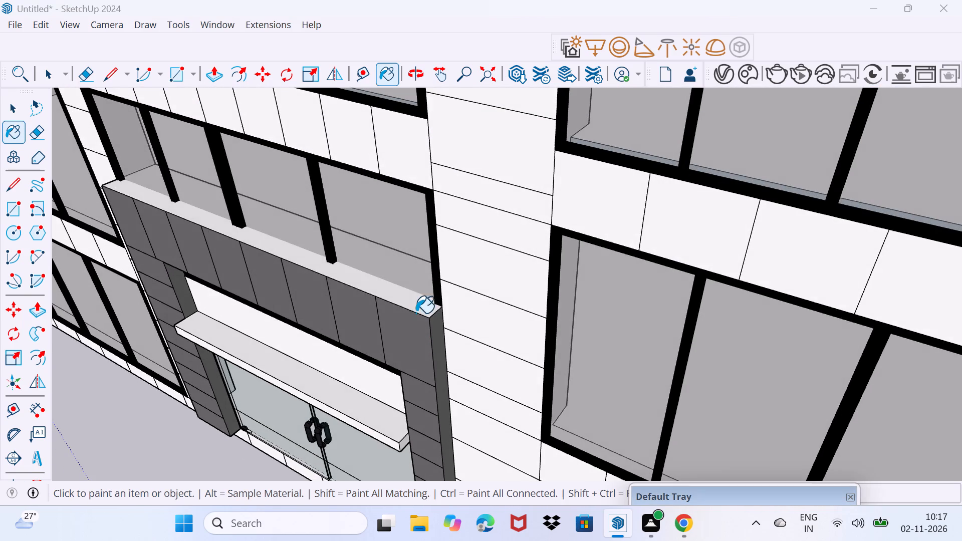
{"action": "left_click", "coordinate": [410, 302]}
Pick the royal blue swatch from the Colors-Named materials as the paint colour.
{"action": "scroll", "coordinate": [408, 313], "scroll_direction": "down", "scroll_amount": 7}
{"action": "middle_click_drag", "start_coordinate": [369, 357], "coordinate": [537, 194]}
{"action": "scroll", "coordinate": [506, 260], "scroll_direction": "down", "scroll_amount": 5}
{"action": "middle_click_drag", "start_coordinate": [495, 363], "coordinate": [480, 302], "text": "shift"}
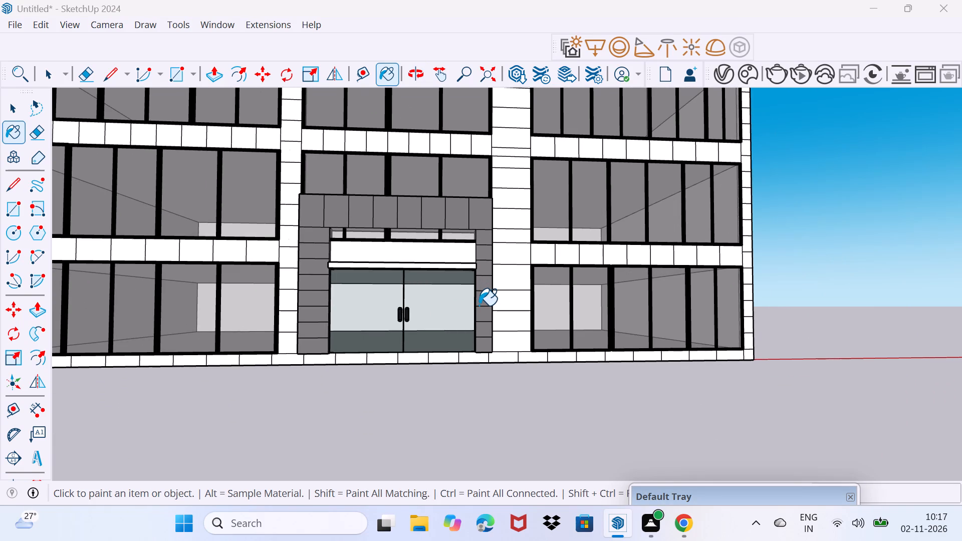
{"action": "left_click_drag", "start_coordinate": [700, 505], "coordinate": [707, 425]}
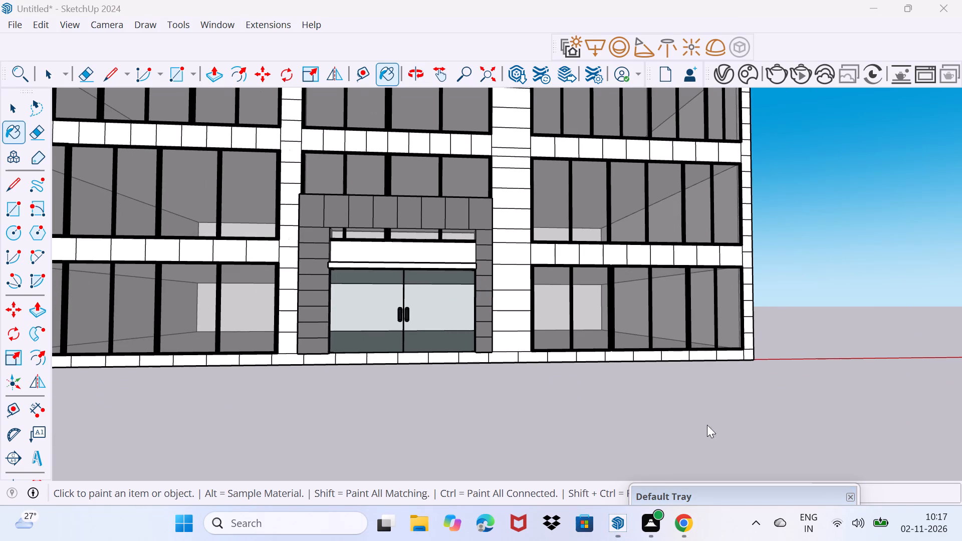
{"action": "left_click_drag", "start_coordinate": [707, 425], "coordinate": [735, 263]}
{"action": "left_click_drag", "start_coordinate": [747, 493], "coordinate": [808, 129]}
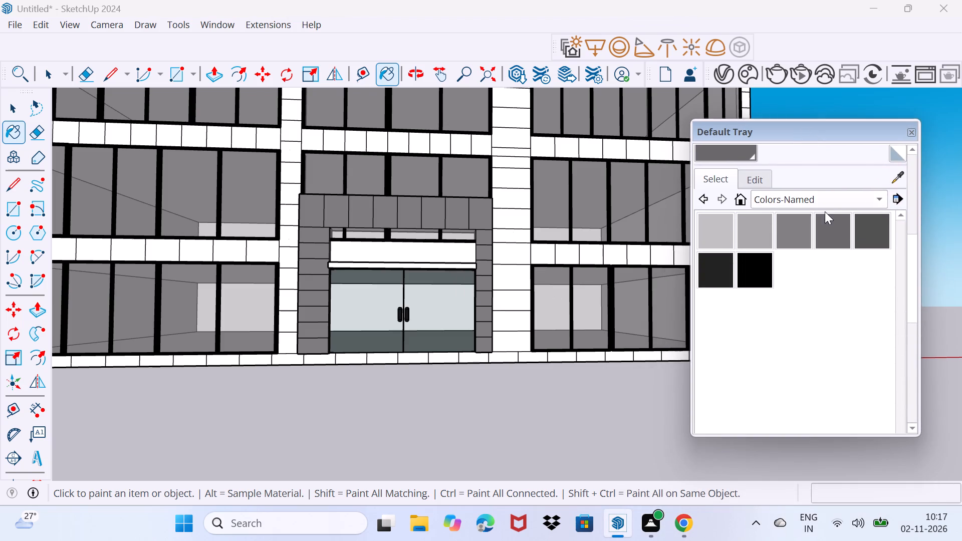
{"action": "left_click", "coordinate": [825, 196]}
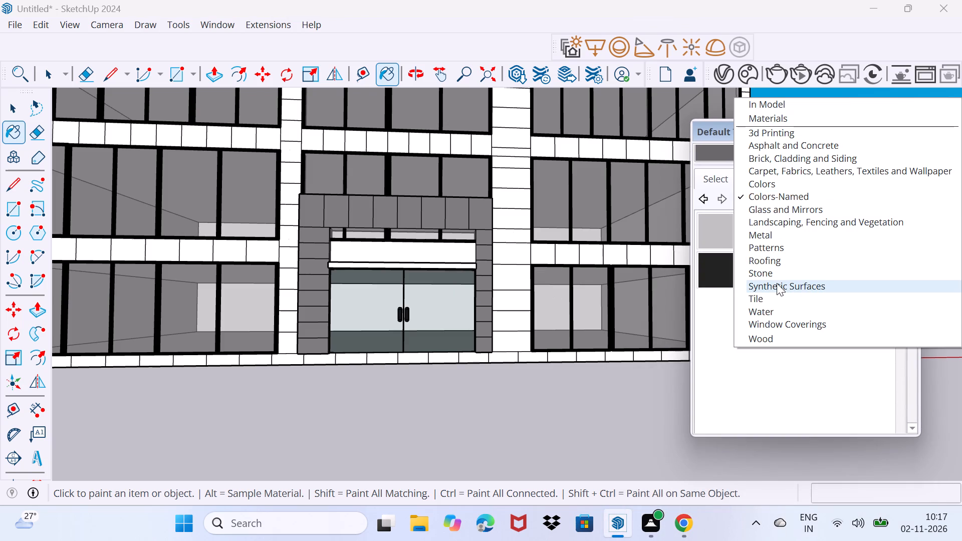
{"action": "left_click", "coordinate": [782, 204]}
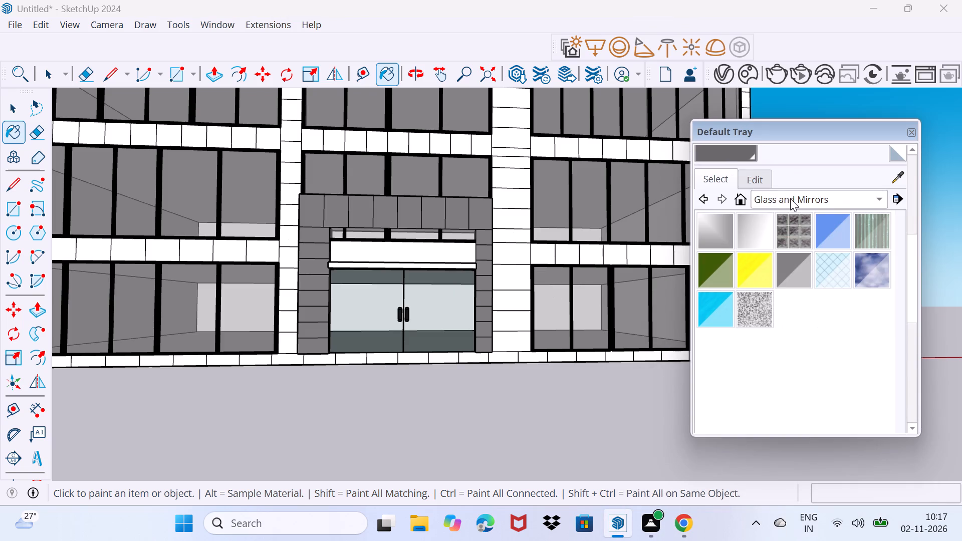
{"action": "left_click", "coordinate": [790, 198]}
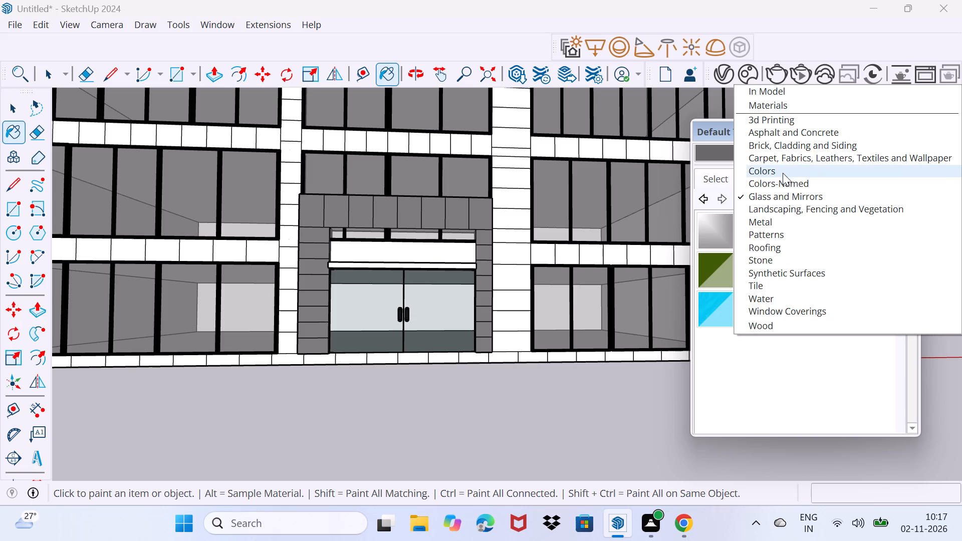
{"action": "left_click", "coordinate": [788, 185]}
{"action": "scroll", "coordinate": [781, 317], "scroll_direction": "down", "scroll_amount": 2}
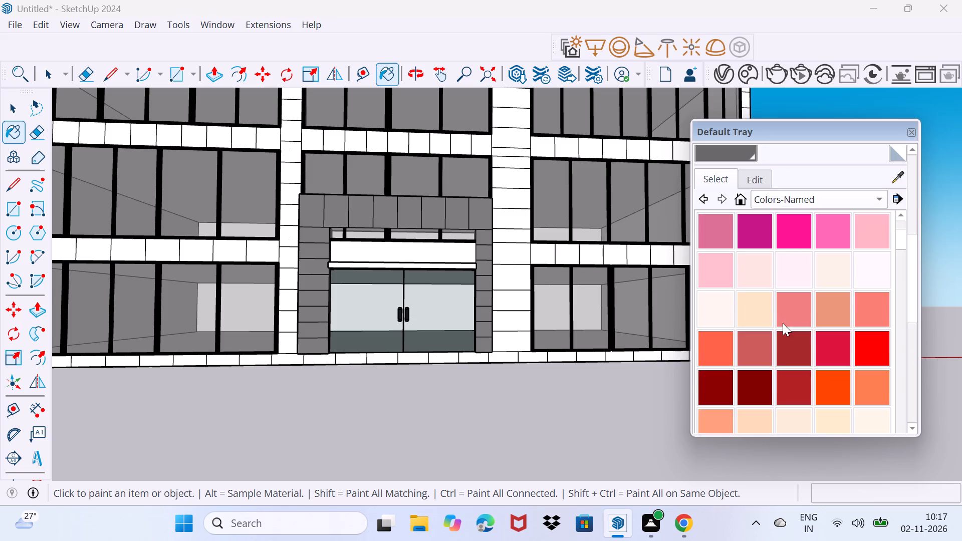
{"action": "scroll", "coordinate": [783, 323], "scroll_direction": "down", "scroll_amount": 15}
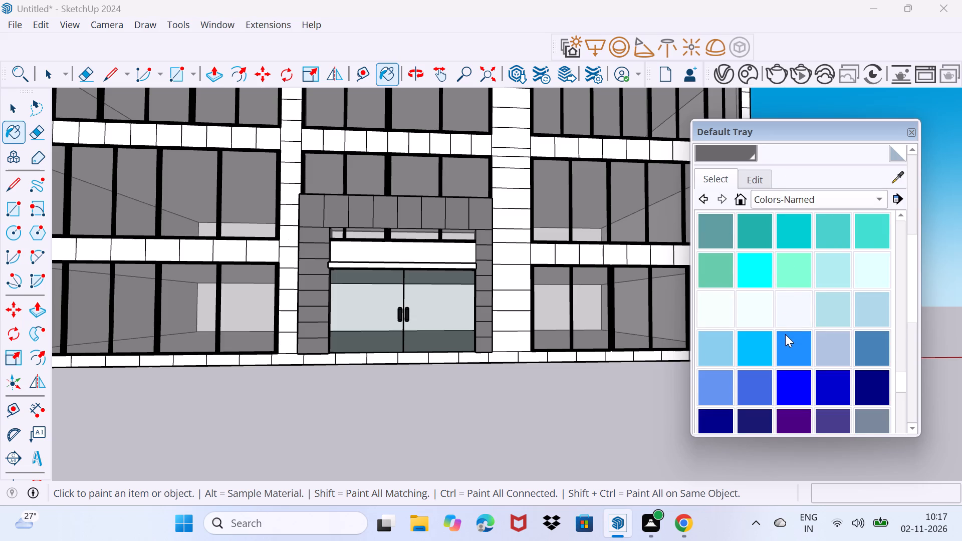
{"action": "left_click", "coordinate": [747, 387]}
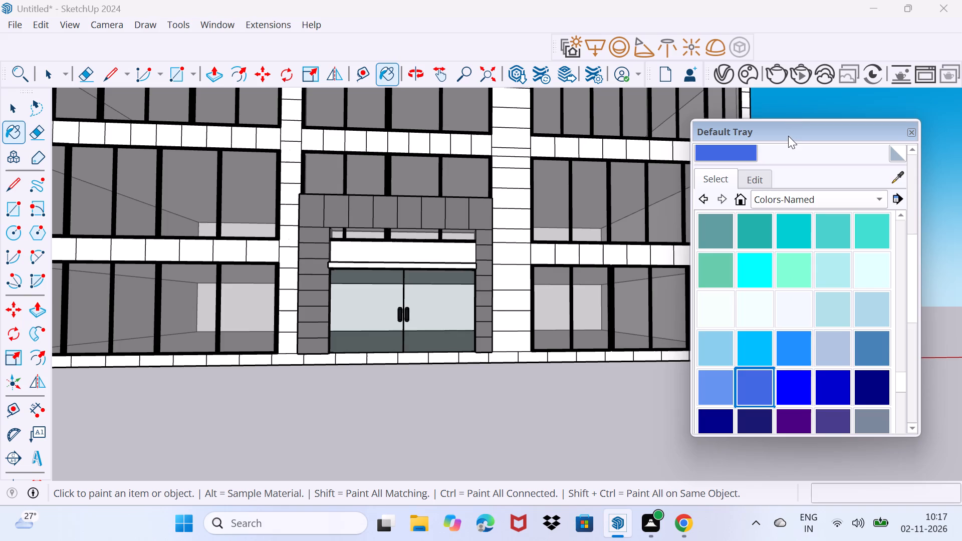
{"action": "left_click_drag", "start_coordinate": [788, 136], "coordinate": [685, 504]}
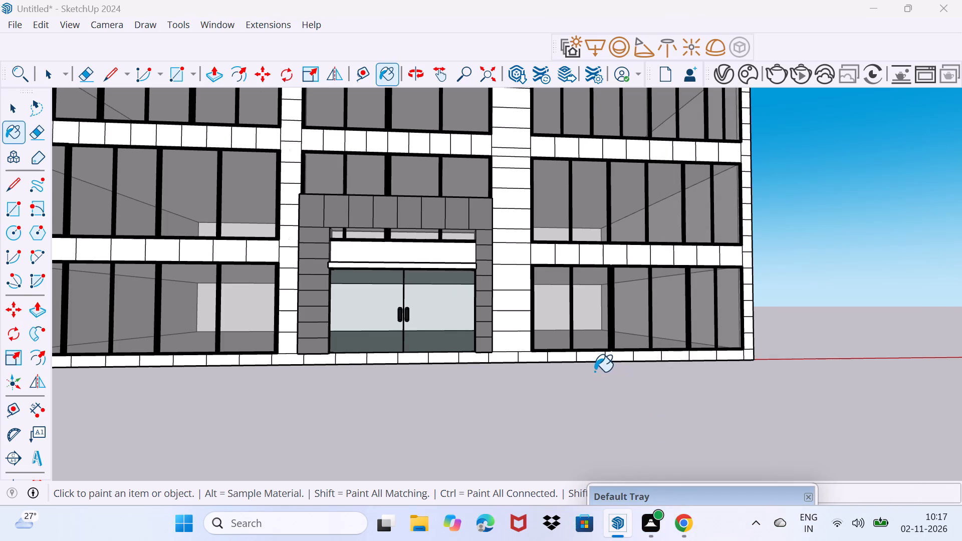
Paint seven front tiles of the building column right of the entrance blue, working from the ground upward.
{"action": "scroll", "coordinate": [496, 315], "scroll_direction": "down", "scroll_amount": 1}
{"action": "left_click", "coordinate": [522, 337]}
{"action": "left_click", "coordinate": [516, 325]}
{"action": "left_click", "coordinate": [510, 300]}
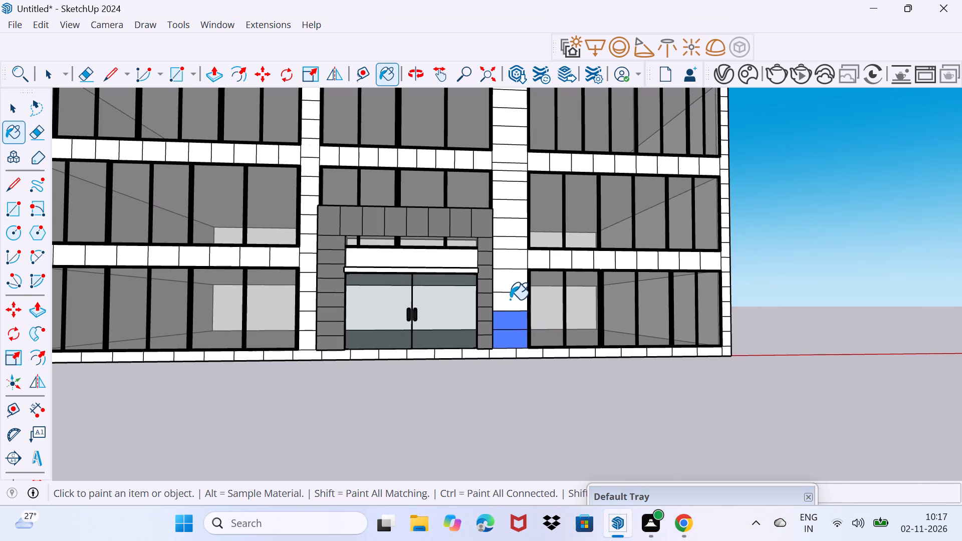
{"action": "left_click", "coordinate": [511, 285]}
{"action": "left_click", "coordinate": [509, 267]}
{"action": "left_click", "coordinate": [506, 241]}
{"action": "left_click", "coordinate": [510, 215]}
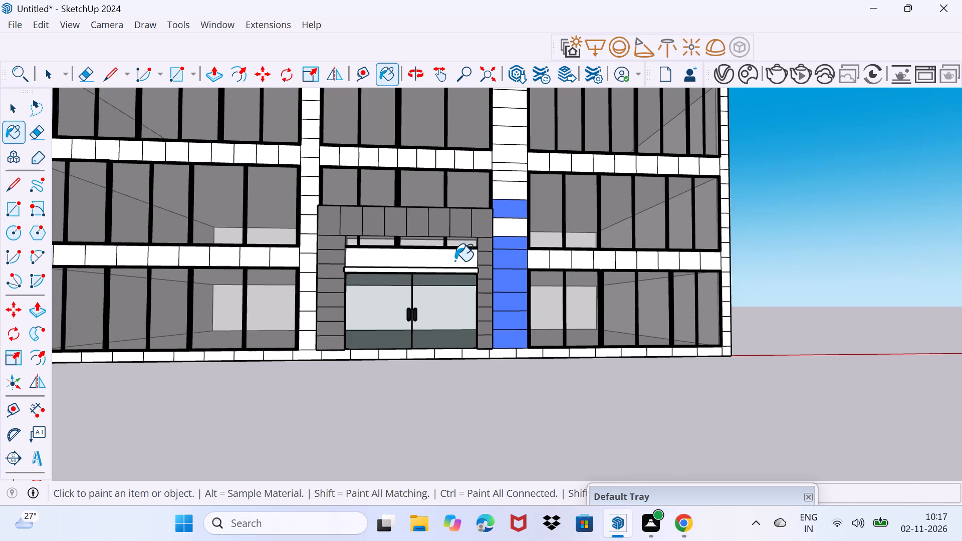
Paint the panel above the entrance door and the front and top faces of the door ledge blue.
{"action": "scroll", "coordinate": [438, 265], "scroll_direction": "up", "scroll_amount": 4}
{"action": "middle_click_drag", "start_coordinate": [431, 267], "coordinate": [453, 319]}
{"action": "left_click", "coordinate": [415, 268]}
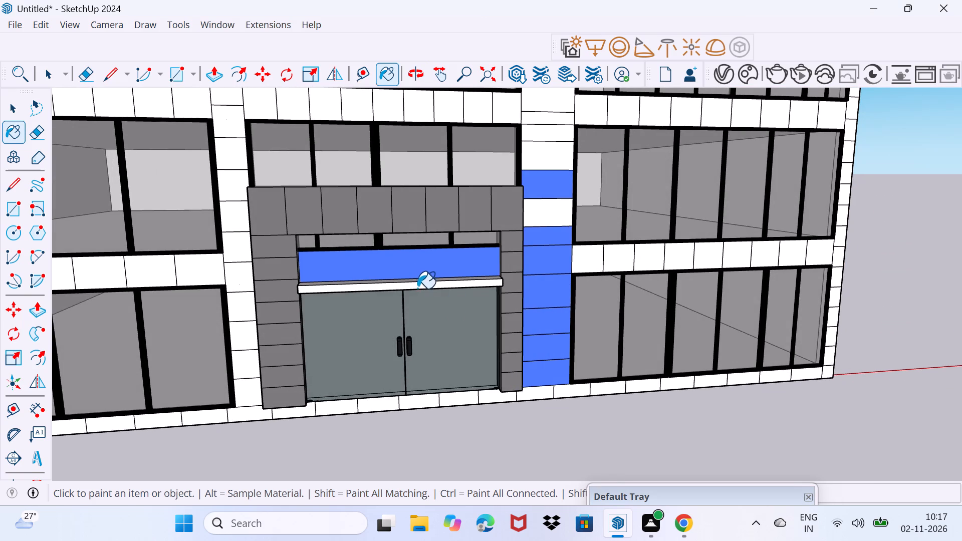
{"action": "left_click", "coordinate": [418, 285]}
{"action": "scroll", "coordinate": [374, 278], "scroll_direction": "up", "scroll_amount": 5}
{"action": "middle_click_drag", "start_coordinate": [376, 296], "coordinate": [430, 349]}
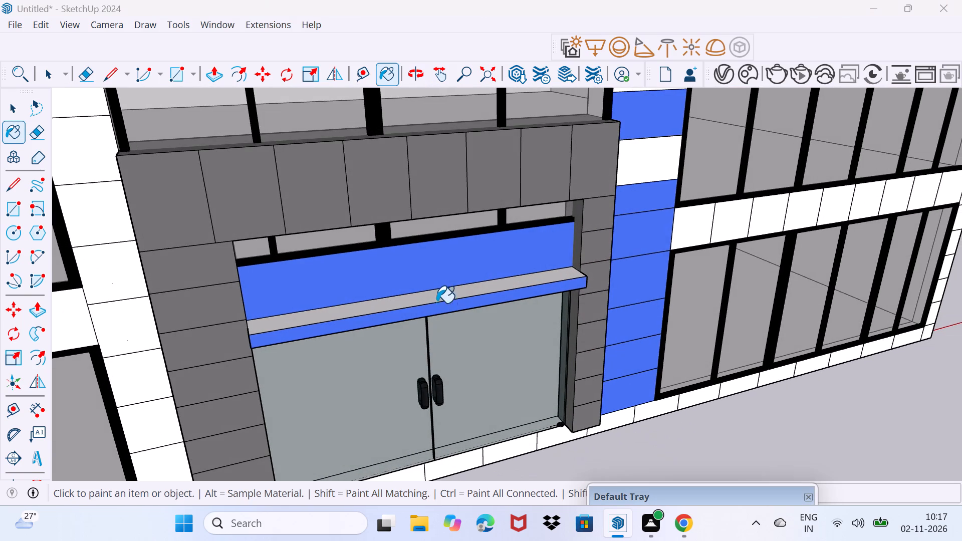
{"action": "left_click", "coordinate": [436, 297]}
Darken the blue material to a navy shade by lowering its brightness on the Color Wheel.
{"action": "left_click_drag", "start_coordinate": [662, 492], "coordinate": [696, 216]}
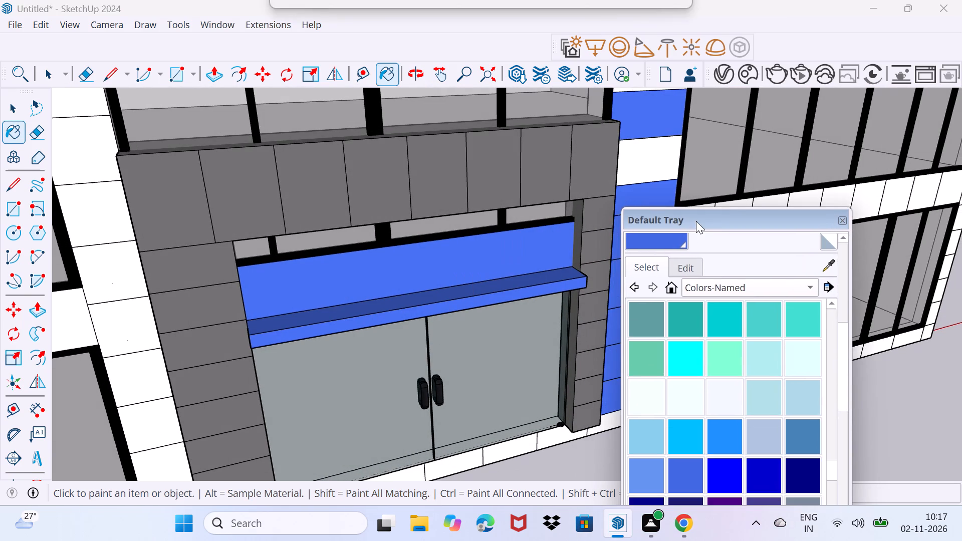
{"action": "left_click", "coordinate": [683, 263]}
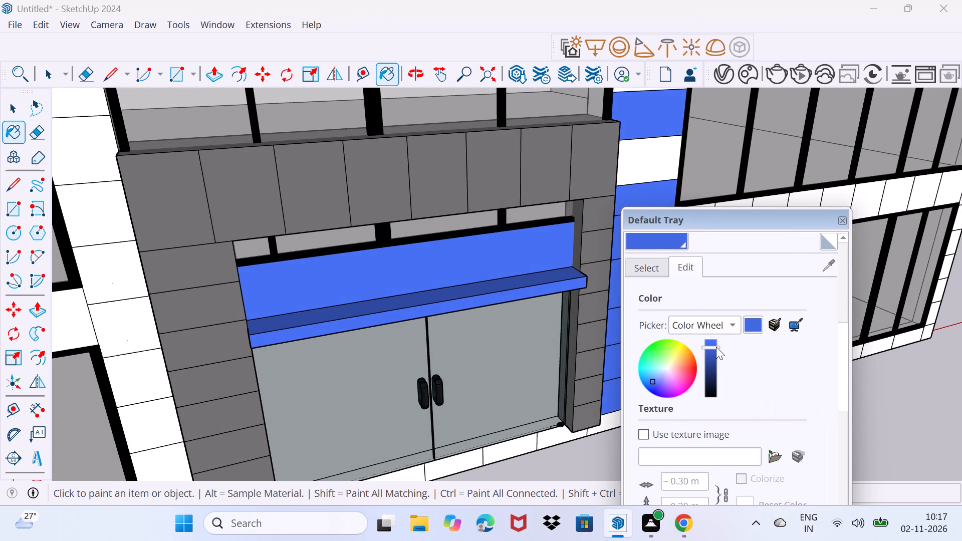
{"action": "left_click_drag", "start_coordinate": [716, 347], "coordinate": [715, 369]}
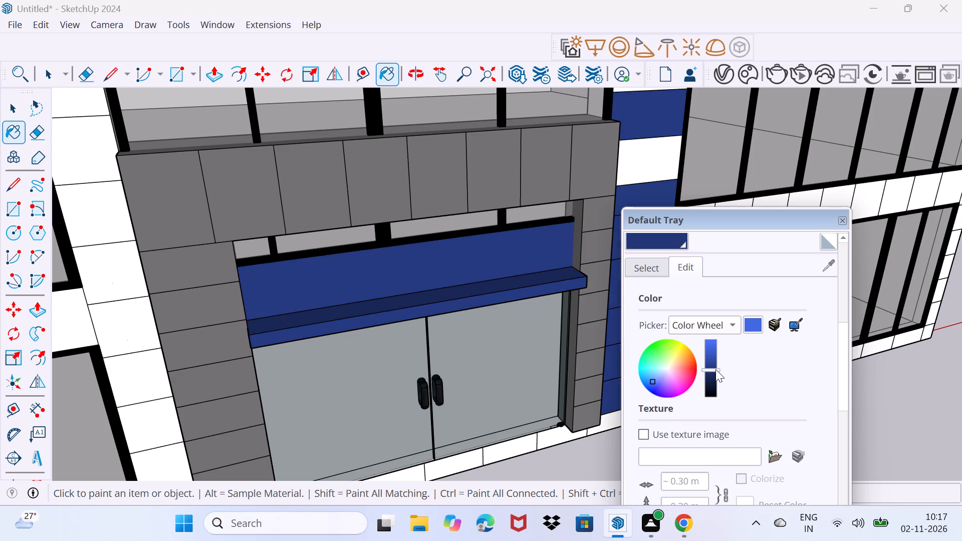
{"action": "left_click_drag", "start_coordinate": [715, 369], "coordinate": [715, 371]}
{"action": "left_click_drag", "start_coordinate": [736, 221], "coordinate": [717, 308]}
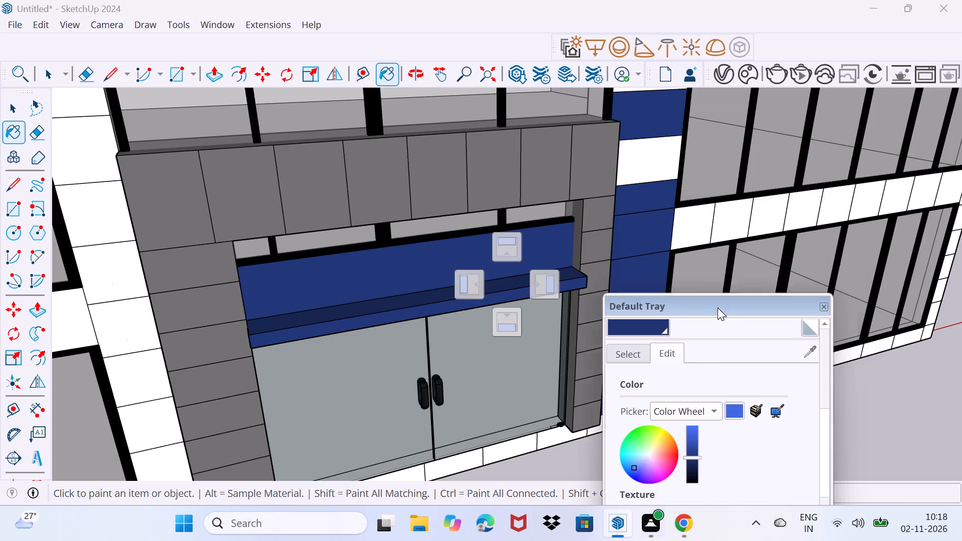
{"action": "left_click_drag", "start_coordinate": [717, 308], "coordinate": [685, 450]}
Fill the skipped white tile with navy blue and paint the right column's tiles up to the band above the second-storey windows.
{"action": "left_click", "coordinate": [648, 170]}
{"action": "scroll", "coordinate": [648, 170], "scroll_direction": "down", "scroll_amount": 3}
{"action": "middle_click_drag", "start_coordinate": [648, 187], "coordinate": [641, 427], "text": "shift"}
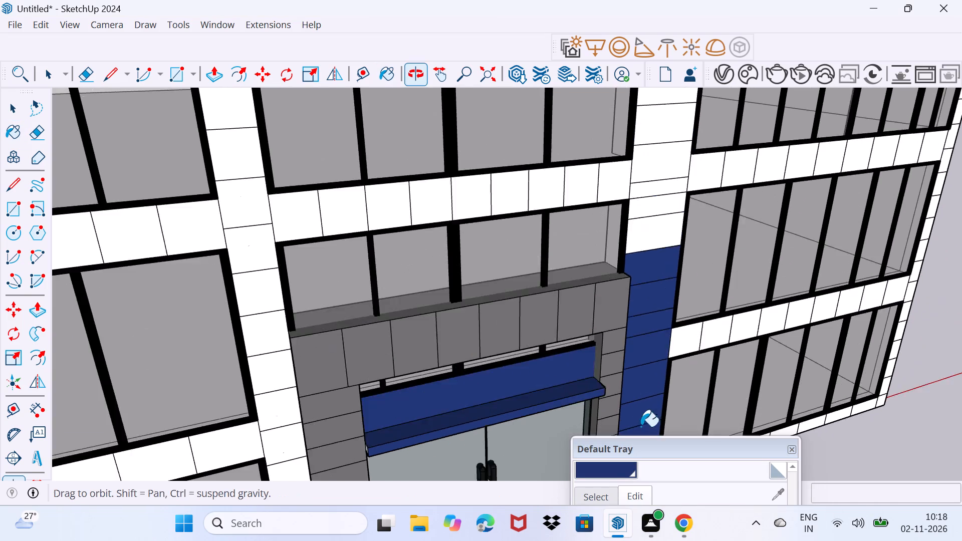
{"action": "middle_click_drag", "start_coordinate": [633, 406], "coordinate": [596, 346]}
{"action": "left_click", "coordinate": [630, 335]}
{"action": "left_click", "coordinate": [637, 306]}
{"action": "left_click", "coordinate": [639, 289]}
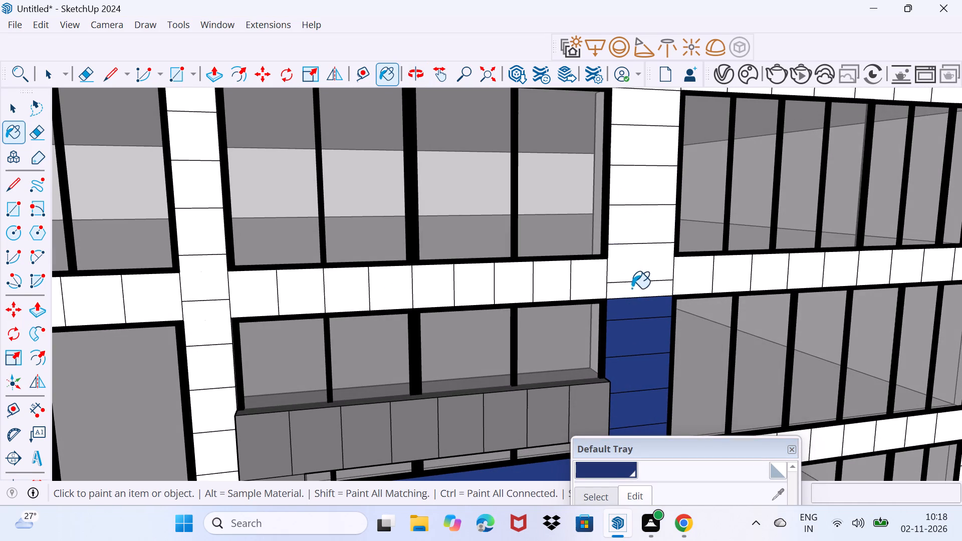
Paint the right column's tiles alongside the third-storey windows and the band above them navy blue.
{"action": "scroll", "coordinate": [604, 287], "scroll_direction": "down", "scroll_amount": 3}
{"action": "left_click", "coordinate": [633, 276]}
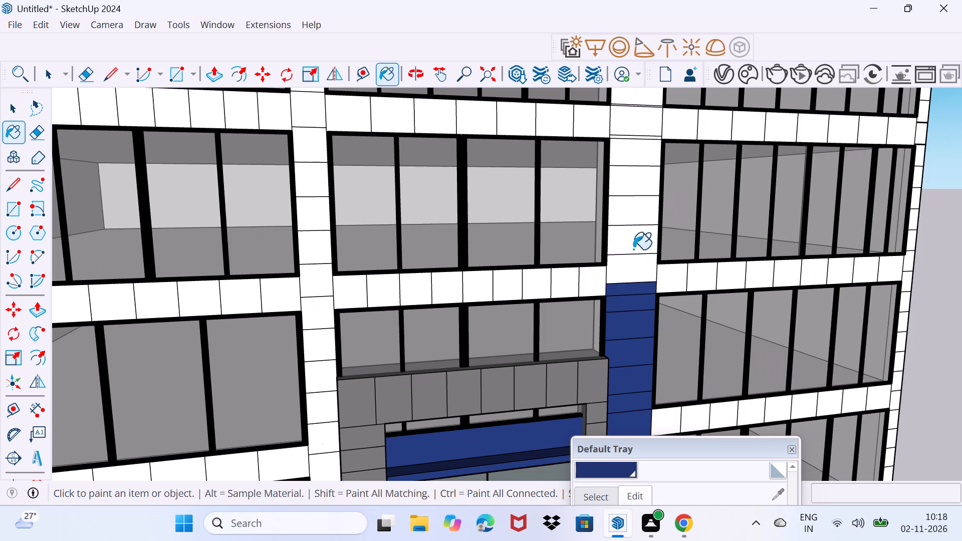
{"action": "left_click", "coordinate": [633, 244]}
{"action": "left_click", "coordinate": [634, 221]}
{"action": "left_click", "coordinate": [638, 189]}
{"action": "left_click", "coordinate": [638, 165]}
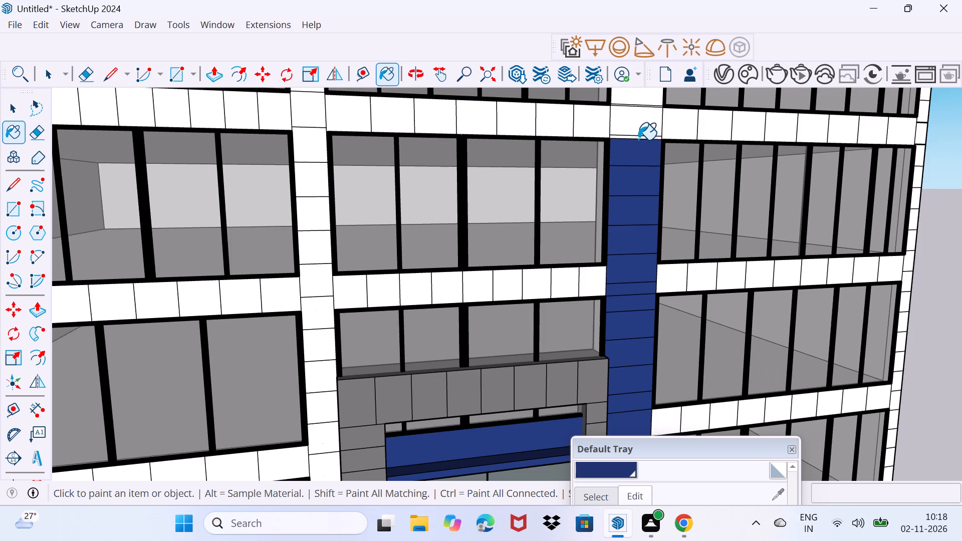
{"action": "left_click", "coordinate": [638, 140]}
{"action": "left_click", "coordinate": [638, 127]}
Paint the thin strips below and above the right column's tile at the band over the third-storey windows navy blue.
{"action": "middle_click_drag", "start_coordinate": [640, 135], "coordinate": [648, 230]}
{"action": "scroll", "coordinate": [648, 182], "scroll_direction": "up", "scroll_amount": 7}
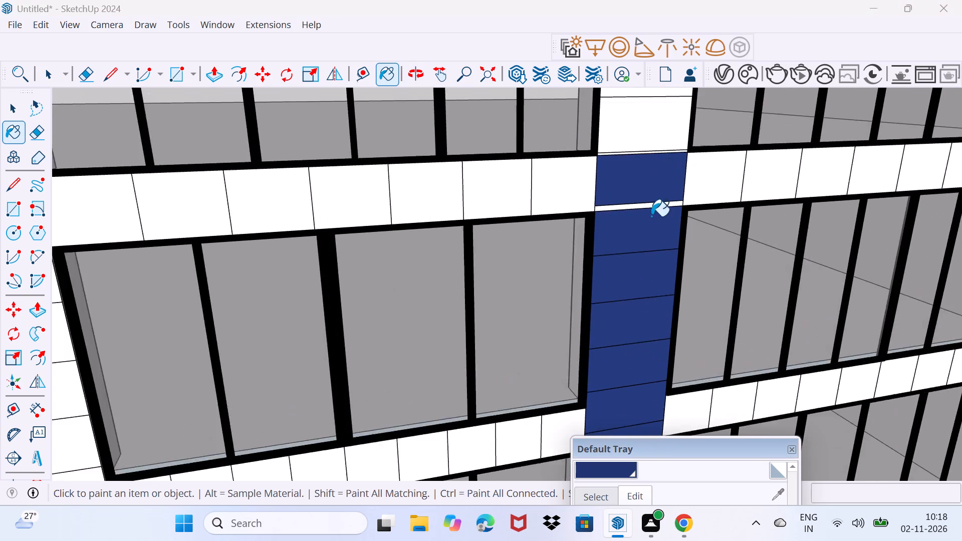
{"action": "scroll", "coordinate": [651, 216], "scroll_direction": "up", "scroll_amount": 3}
{"action": "left_click", "coordinate": [655, 197]}
{"action": "left_click", "coordinate": [644, 106]}
{"action": "scroll", "coordinate": [640, 109], "scroll_direction": "up", "scroll_amount": 5}
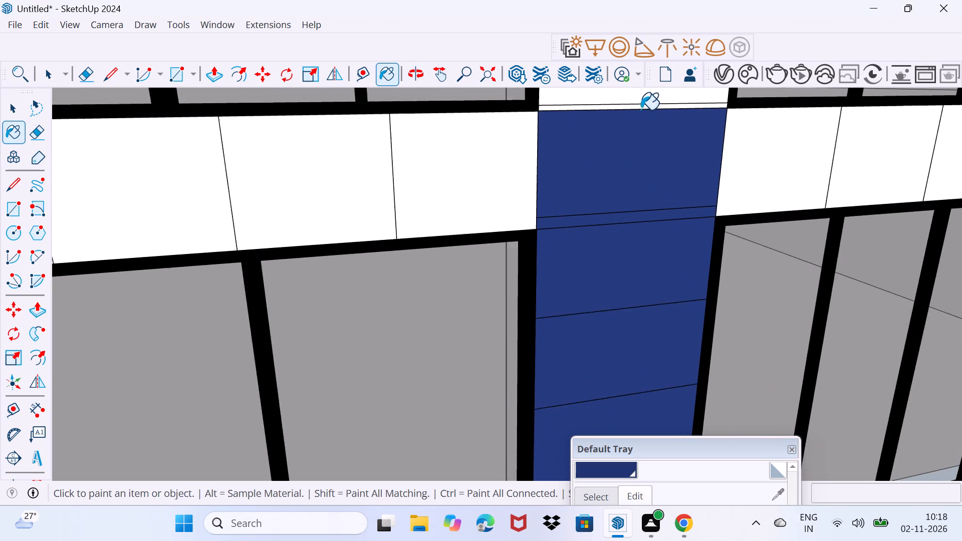
{"action": "left_click", "coordinate": [641, 111]}
{"action": "left_click", "coordinate": [642, 108]}
Paint the right column's tiles alongside the top-storey windows navy blue, up to the central parapet.
{"action": "scroll", "coordinate": [642, 108], "scroll_direction": "down", "scroll_amount": 3}
{"action": "middle_click_drag", "start_coordinate": [642, 108], "coordinate": [620, 218]}
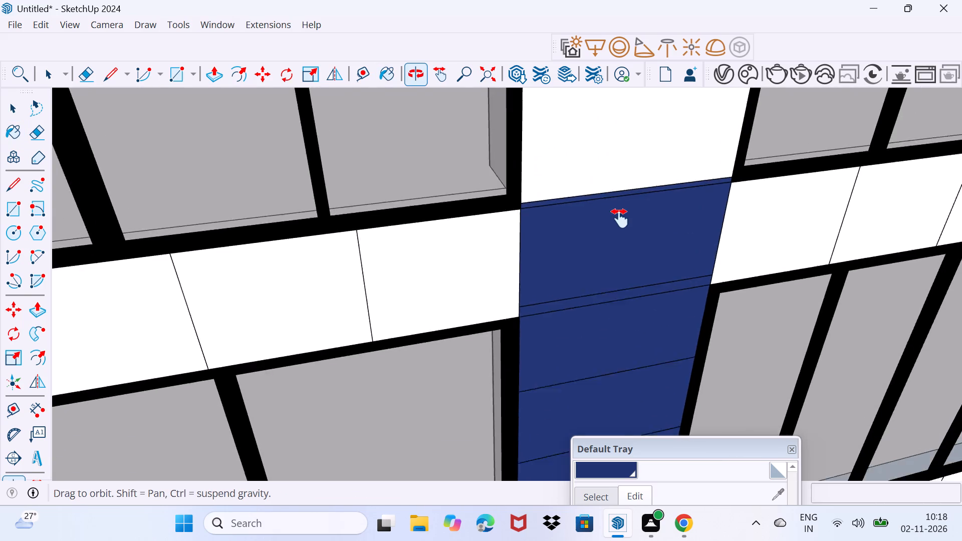
{"action": "middle_click_drag", "start_coordinate": [620, 218], "coordinate": [590, 222]}
{"action": "scroll", "coordinate": [588, 215], "scroll_direction": "down", "scroll_amount": 10}
{"action": "middle_click_drag", "start_coordinate": [588, 214], "coordinate": [589, 223]}
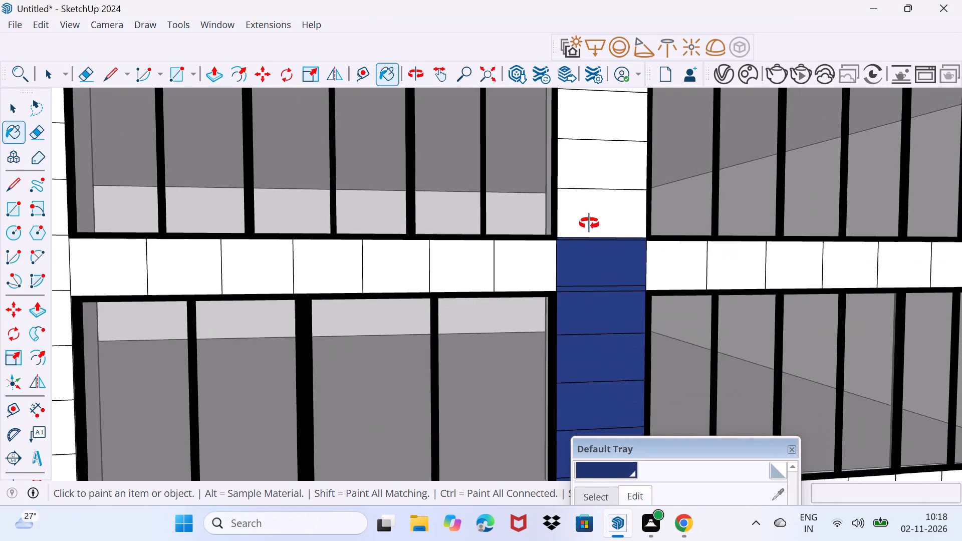
{"action": "middle_click_drag", "start_coordinate": [589, 223], "coordinate": [598, 291]}
{"action": "scroll", "coordinate": [599, 264], "scroll_direction": "down", "scroll_amount": 9}
{"action": "left_click", "coordinate": [606, 278]}
{"action": "left_click", "coordinate": [608, 251]}
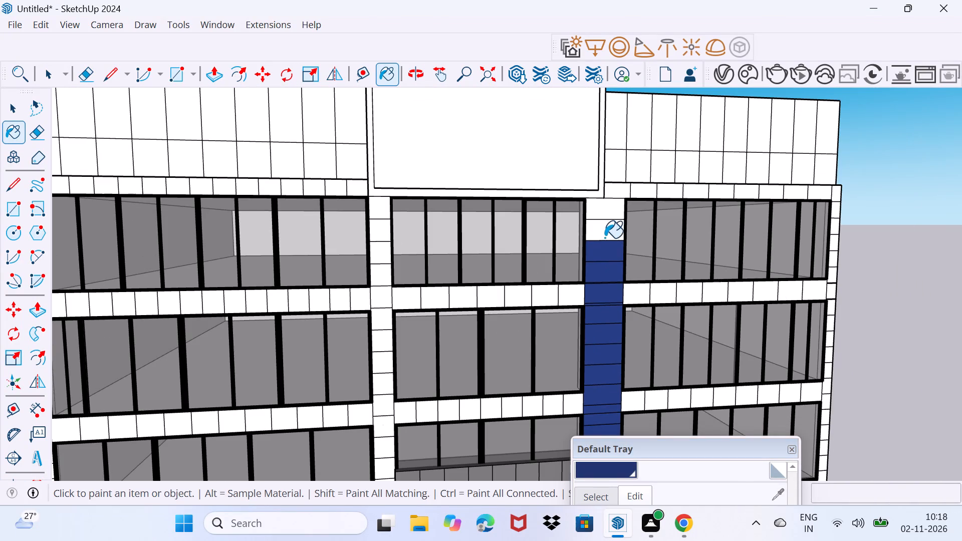
{"action": "left_click", "coordinate": [604, 235]}
{"action": "left_click", "coordinate": [608, 208]}
Paint the central parapet's border frame and its large inset panel navy blue.
{"action": "left_click", "coordinate": [592, 194]}
{"action": "left_click", "coordinate": [565, 169]}
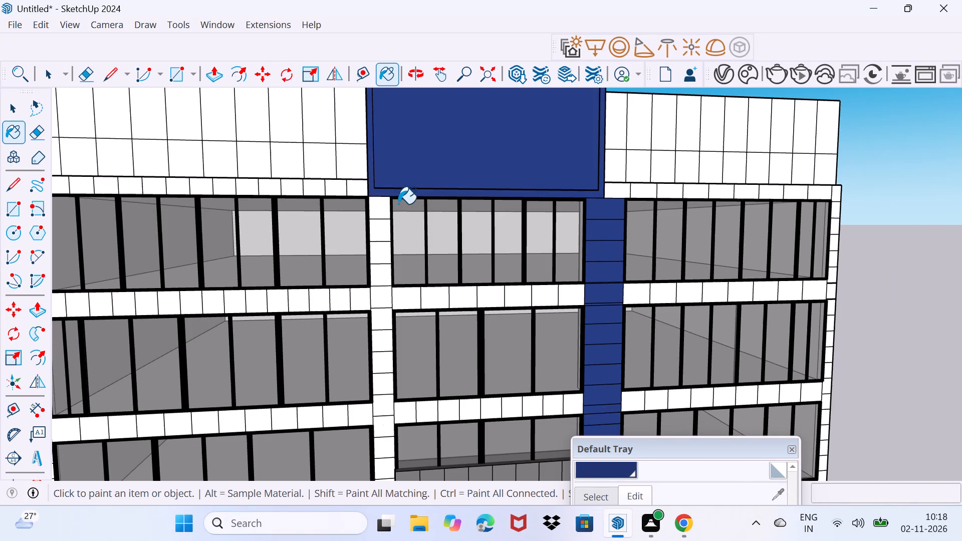
Paint the left central column's tiles alongside the top-storey windows navy blue, starting just below the central parapet.
{"action": "left_click", "coordinate": [377, 210]}
{"action": "left_click", "coordinate": [381, 235]}
{"action": "left_click", "coordinate": [378, 264]}
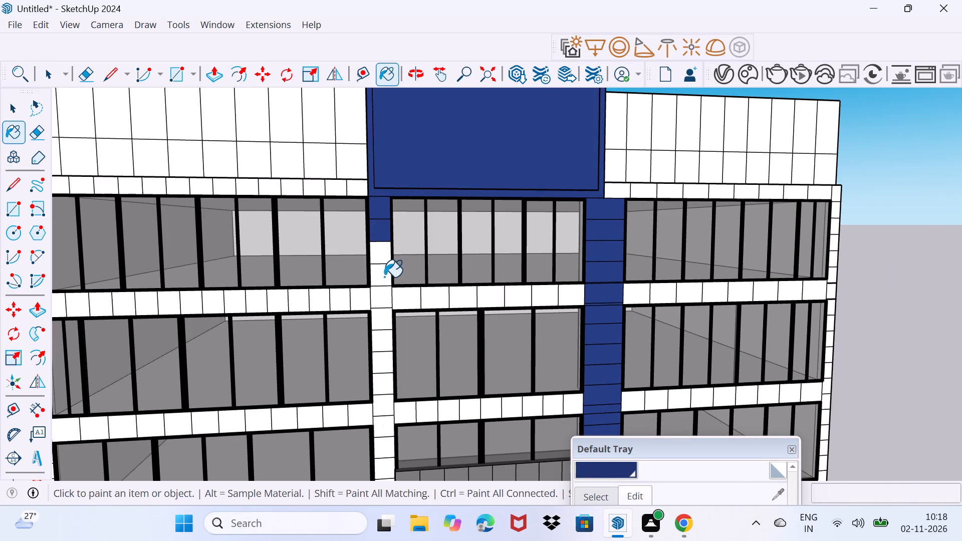
{"action": "left_click", "coordinate": [384, 277]}
{"action": "left_click", "coordinate": [385, 262]}
Paint the left central column's tiles navy blue from the band above the third-storey windows down to the band below them.
{"action": "scroll", "coordinate": [391, 381], "scroll_direction": "up", "scroll_amount": 4}
{"action": "middle_click_drag", "start_coordinate": [351, 388], "coordinate": [573, 443]}
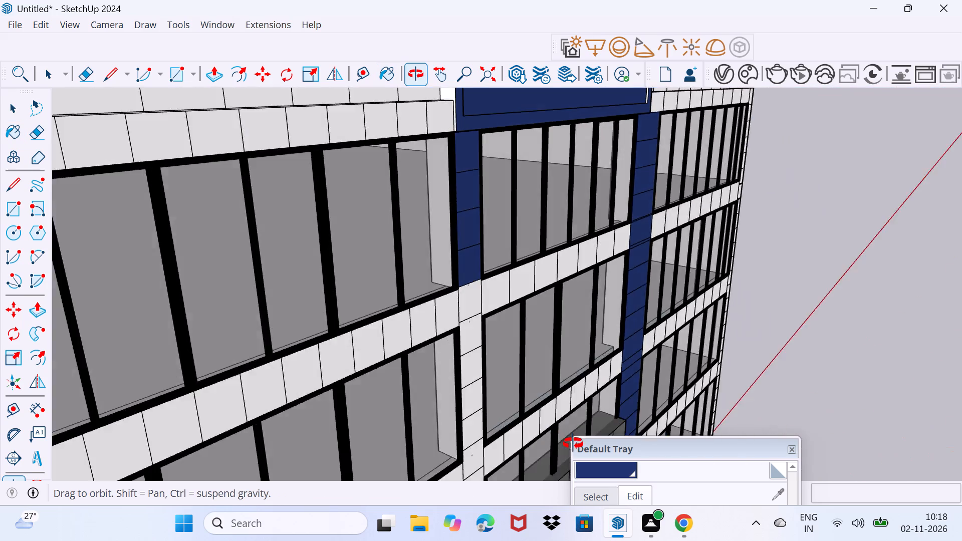
{"action": "middle_click_drag", "start_coordinate": [573, 443], "coordinate": [397, 345]}
{"action": "left_click", "coordinate": [389, 284]}
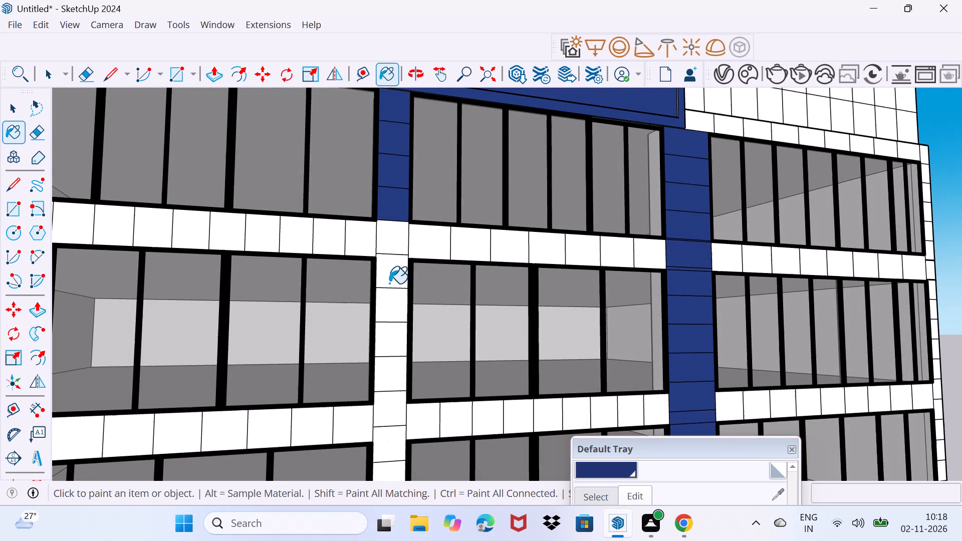
{"action": "left_click", "coordinate": [393, 242]}
{"action": "left_click", "coordinate": [400, 313]}
{"action": "left_click", "coordinate": [401, 350]}
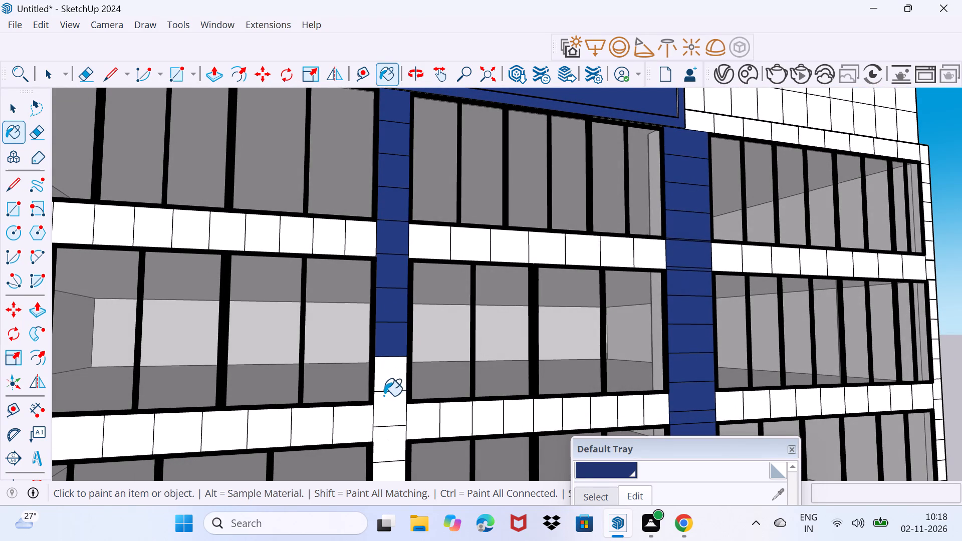
{"action": "left_click", "coordinate": [388, 381]}
{"action": "left_click", "coordinate": [389, 409]}
Paint the left central column's remaining tiles alongside the second-storey and ground-floor windows navy blue, down to the base.
{"action": "scroll", "coordinate": [389, 410], "scroll_direction": "down", "scroll_amount": 5}
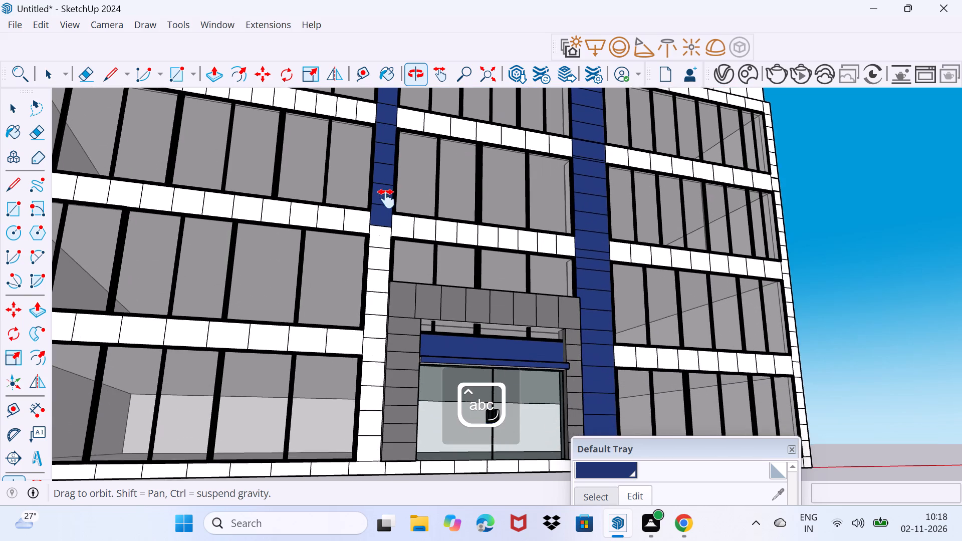
{"action": "left_click", "coordinate": [379, 227]}
{"action": "left_click", "coordinate": [388, 260]}
{"action": "left_click", "coordinate": [377, 283]}
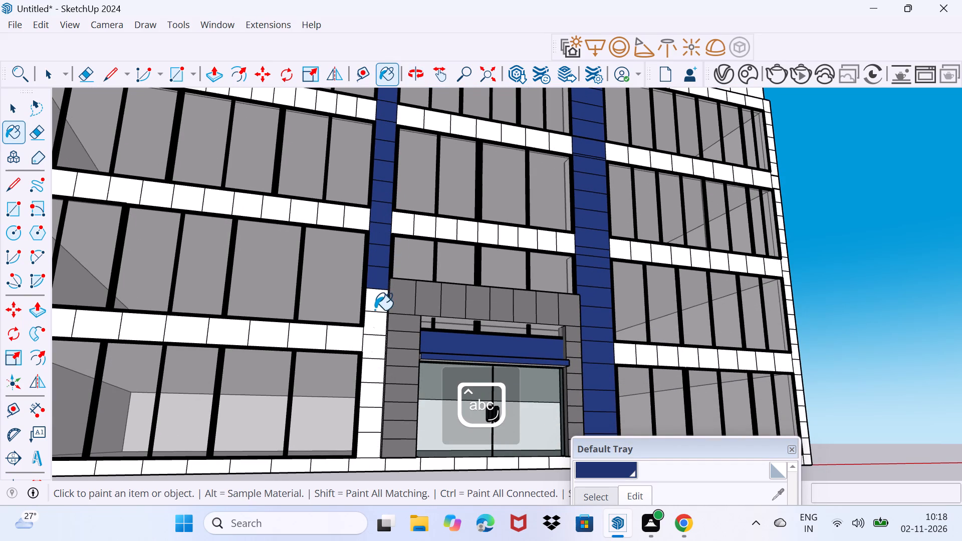
{"action": "left_click", "coordinate": [375, 310]}
{"action": "left_click", "coordinate": [374, 329]}
{"action": "left_click", "coordinate": [371, 348]}
{"action": "left_click", "coordinate": [371, 376]}
{"action": "left_click", "coordinate": [366, 397]}
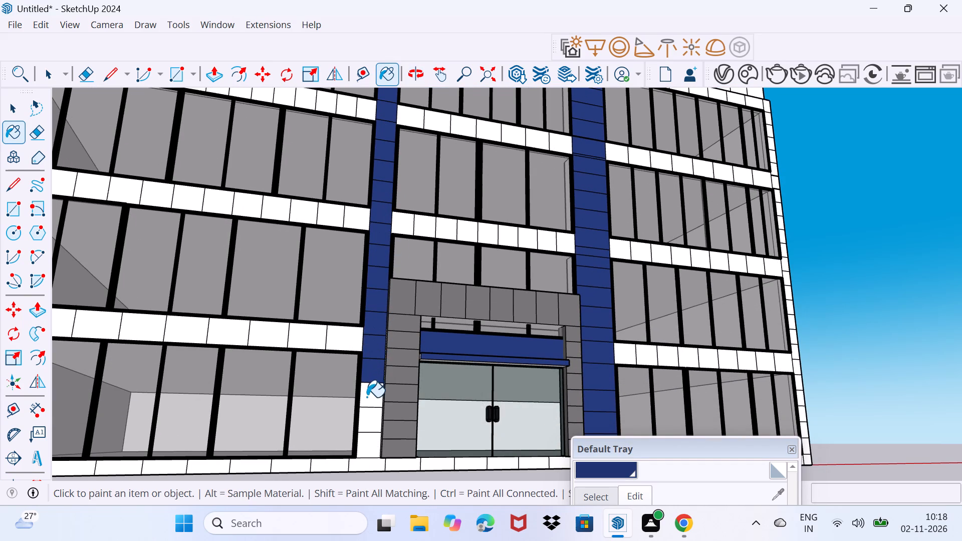
{"action": "left_click", "coordinate": [367, 431]}
{"action": "left_click", "coordinate": [364, 443]}
Paint the central parapet block's right side face, the narrow strip at its front edge and its top face navy blue.
{"action": "scroll", "coordinate": [384, 380], "scroll_direction": "down", "scroll_amount": 2}
{"action": "middle_click_drag", "start_coordinate": [385, 376], "coordinate": [361, 413]}
{"action": "scroll", "coordinate": [384, 378], "scroll_direction": "down", "scroll_amount": 1}
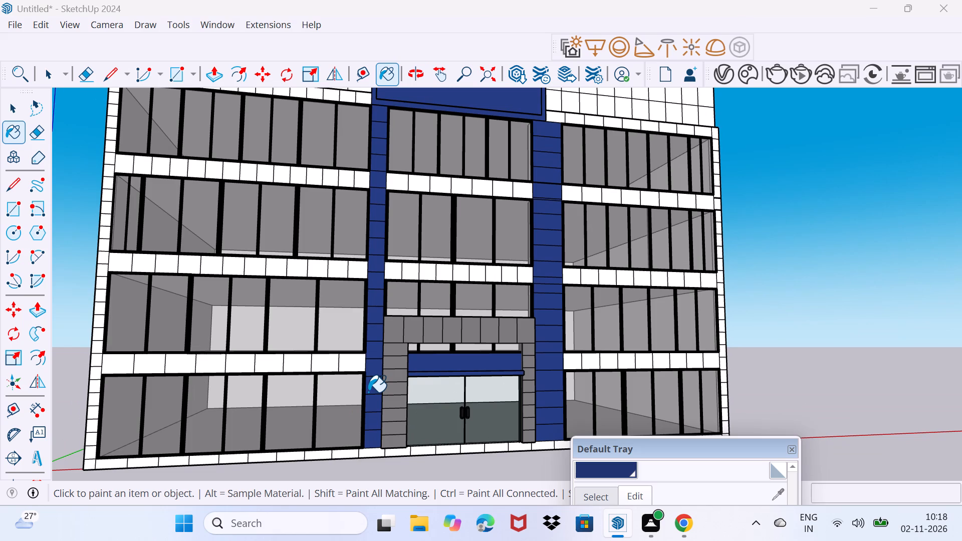
{"action": "scroll", "coordinate": [426, 378], "scroll_direction": "down", "scroll_amount": 3}
{"action": "middle_click_drag", "start_coordinate": [453, 216], "coordinate": [521, 410]}
{"action": "middle_click_drag", "start_coordinate": [558, 347], "coordinate": [155, 382]}
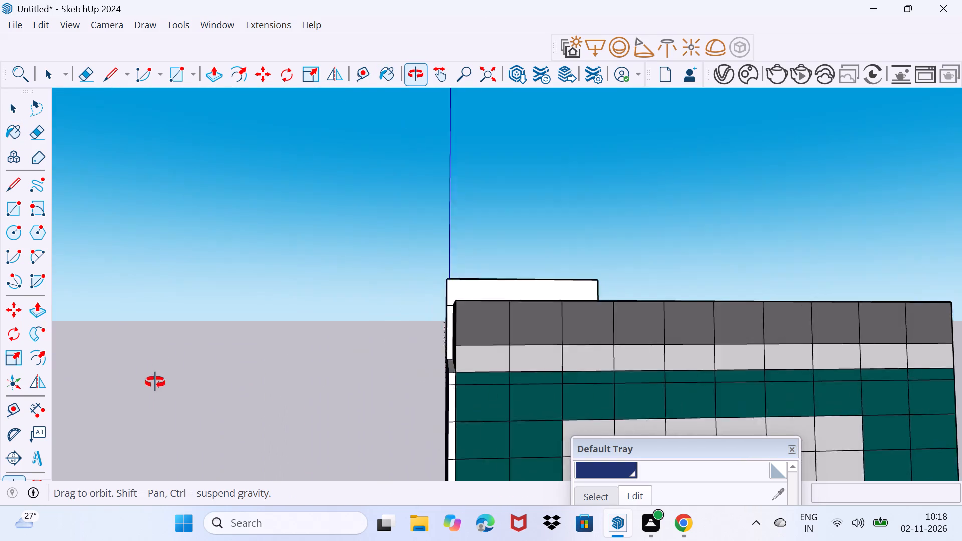
{"action": "middle_click_drag", "start_coordinate": [155, 382], "coordinate": [187, 410]}
{"action": "scroll", "coordinate": [533, 337], "scroll_direction": "up", "scroll_amount": 3}
{"action": "left_click", "coordinate": [527, 305]}
{"action": "scroll", "coordinate": [444, 340], "scroll_direction": "up", "scroll_amount": 5}
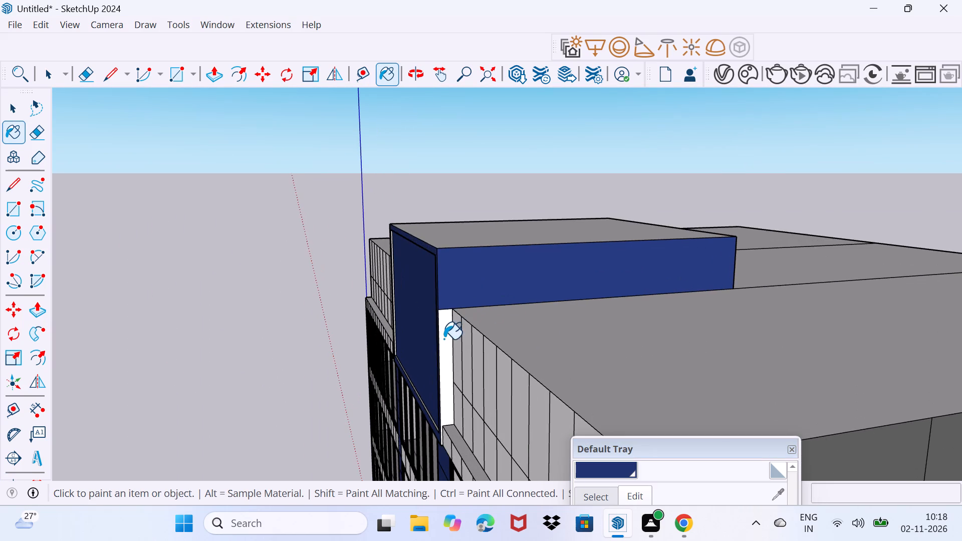
{"action": "left_click", "coordinate": [444, 339]}
{"action": "left_click_drag", "start_coordinate": [436, 230], "coordinate": [440, 243]}
Paint the thin left recess edge between the central parapet's border frame and its inset panel navy blue.
{"action": "middle_click_drag", "start_coordinate": [386, 281], "coordinate": [478, 282]}
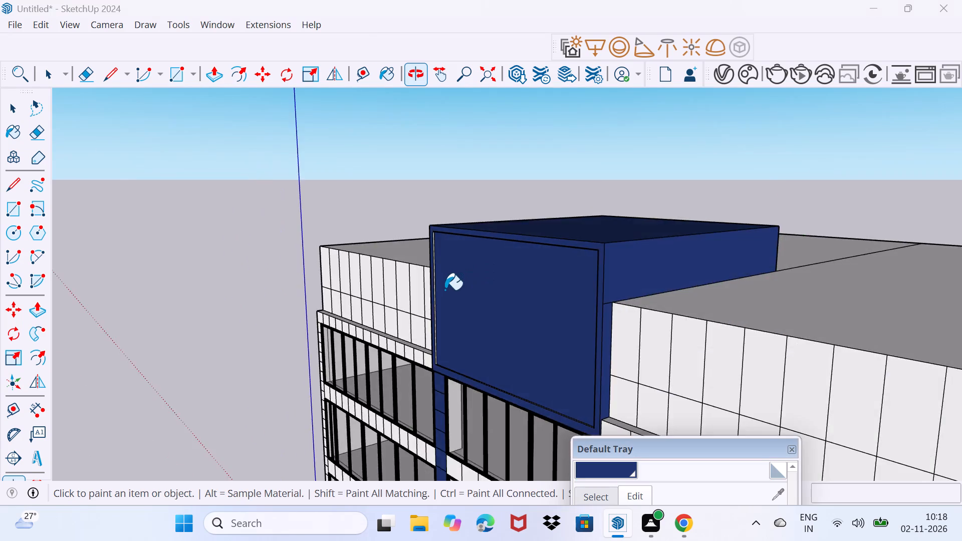
{"action": "scroll", "coordinate": [440, 291], "scroll_direction": "up", "scroll_amount": 10}
{"action": "left_click", "coordinate": [432, 289]}
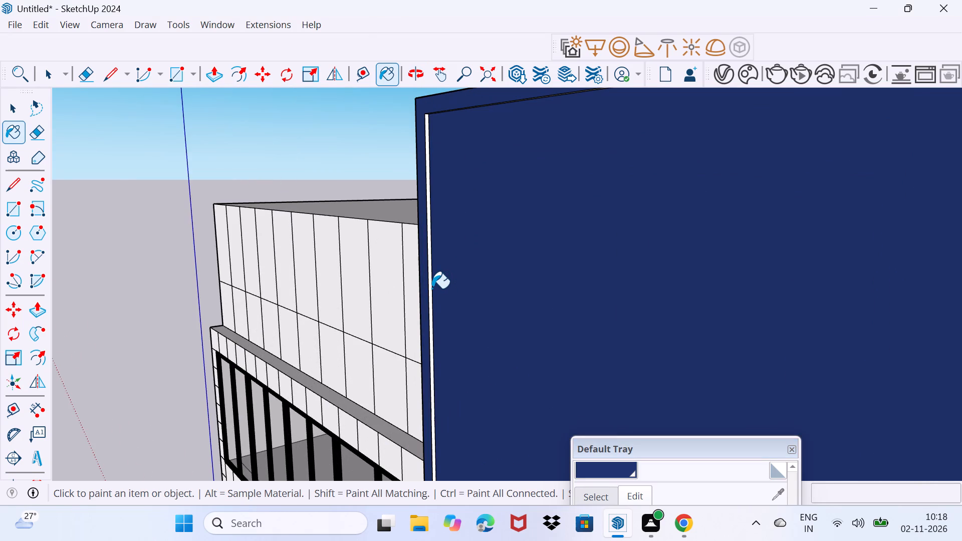
{"action": "scroll", "coordinate": [430, 289], "scroll_direction": "up", "scroll_amount": 6}
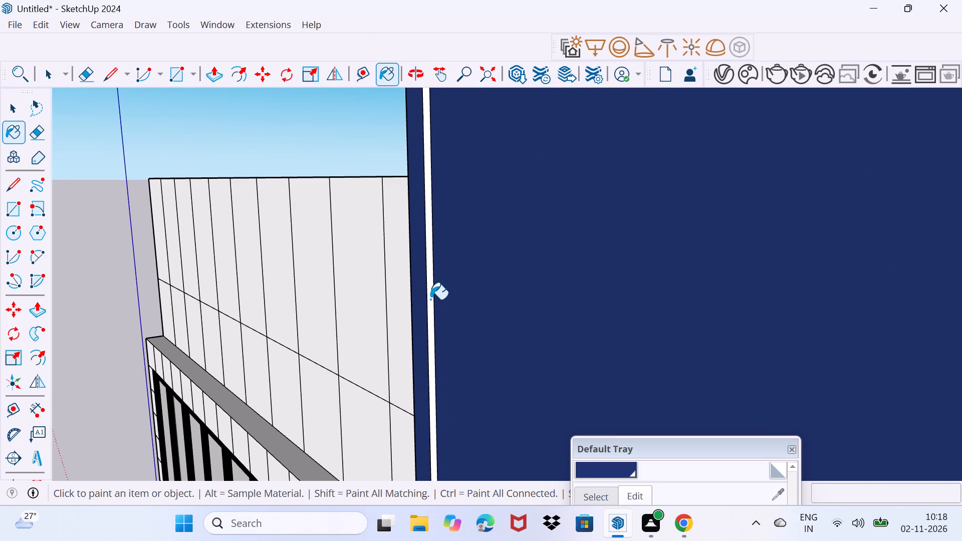
{"action": "left_click", "coordinate": [430, 298]}
Paint the bottom and right recess edges around the central parapet's inset panel navy blue.
{"action": "scroll", "coordinate": [421, 286], "scroll_direction": "down", "scroll_amount": 4}
{"action": "middle_click_drag", "start_coordinate": [402, 296], "coordinate": [650, 318]}
{"action": "scroll", "coordinate": [650, 318], "scroll_direction": "down", "scroll_amount": 5}
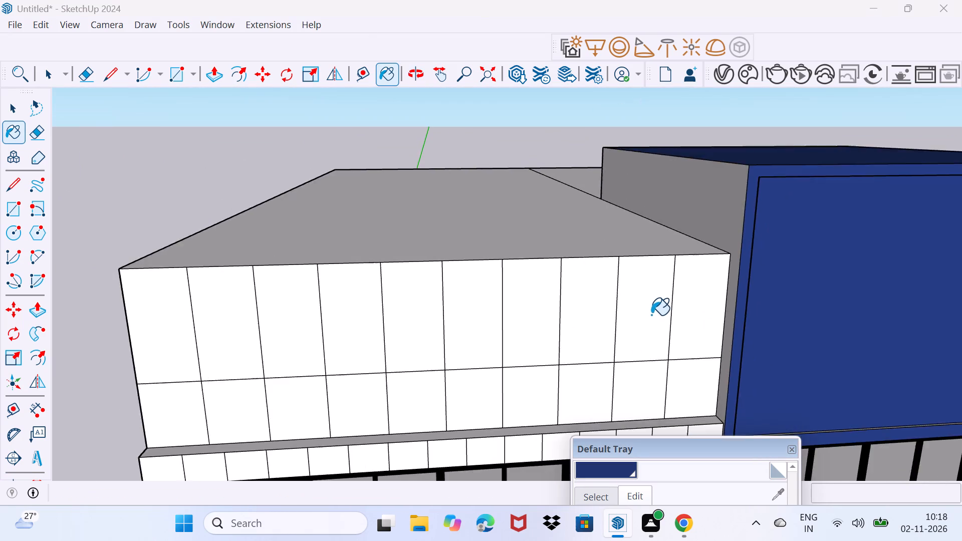
{"action": "scroll", "coordinate": [651, 315], "scroll_direction": "down", "scroll_amount": 3}
{"action": "scroll", "coordinate": [820, 247], "scroll_direction": "up", "scroll_amount": 1}
{"action": "middle_click_drag", "start_coordinate": [825, 280], "coordinate": [924, 292]}
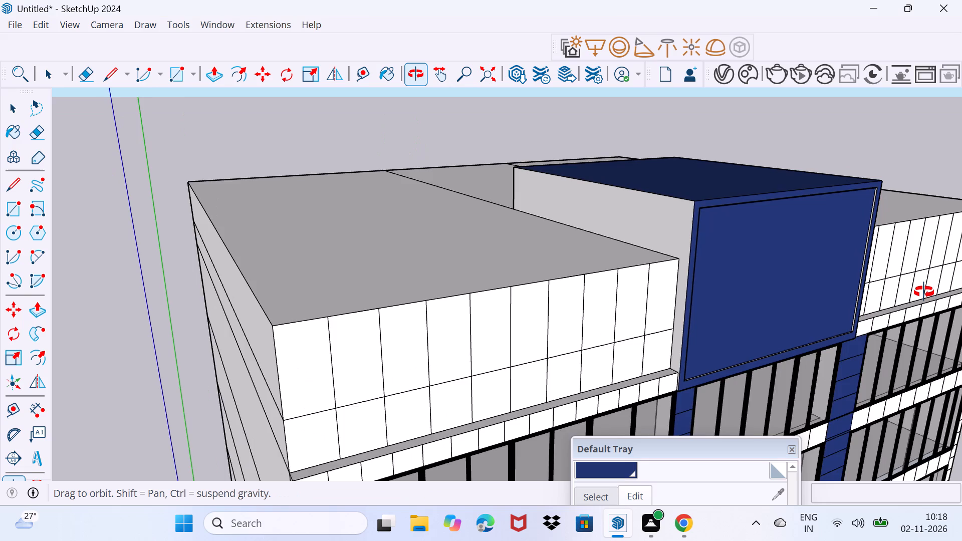
{"action": "middle_click_drag", "start_coordinate": [924, 292], "coordinate": [664, 308]}
{"action": "scroll", "coordinate": [427, 267], "scroll_direction": "up", "scroll_amount": 5}
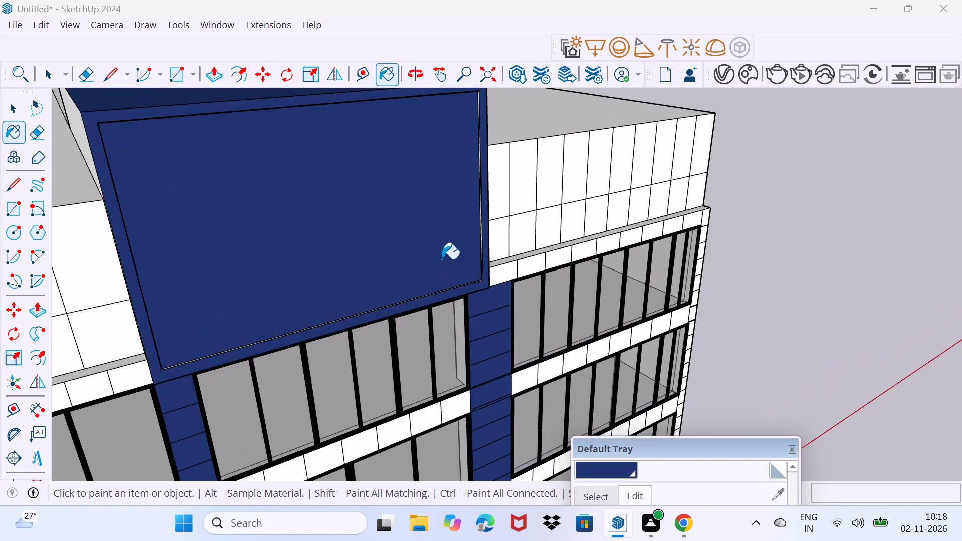
{"action": "scroll", "coordinate": [442, 259], "scroll_direction": "up", "scroll_amount": 10}
{"action": "middle_click_drag", "start_coordinate": [505, 295], "coordinate": [538, 293]}
{"action": "scroll", "coordinate": [551, 298], "scroll_direction": "up", "scroll_amount": 11}
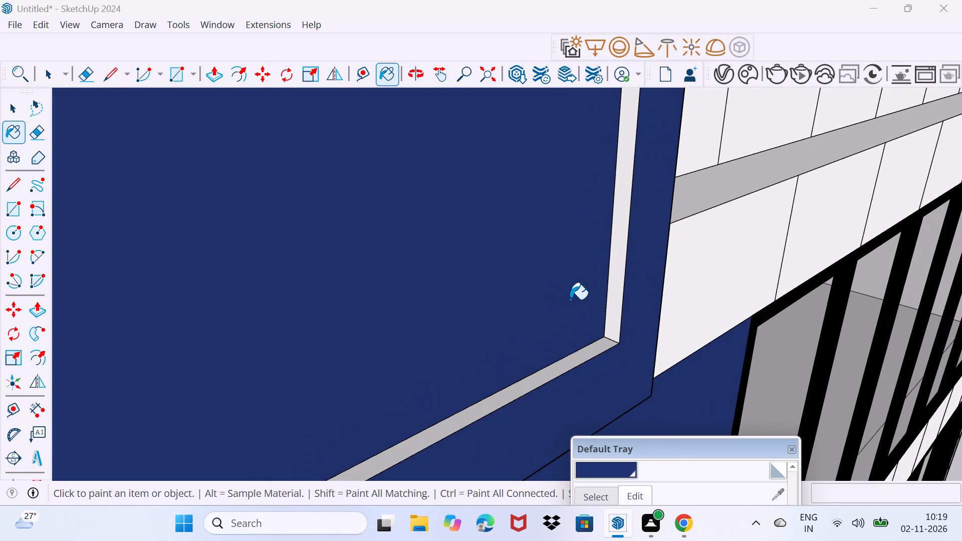
{"action": "left_click", "coordinate": [597, 347]}
{"action": "left_click", "coordinate": [617, 303]}
Paint the central parapet block's left side face above the roof navy blue.
{"action": "scroll", "coordinate": [615, 294], "scroll_direction": "down", "scroll_amount": 20}
{"action": "scroll", "coordinate": [615, 294], "scroll_direction": "down", "scroll_amount": 16}
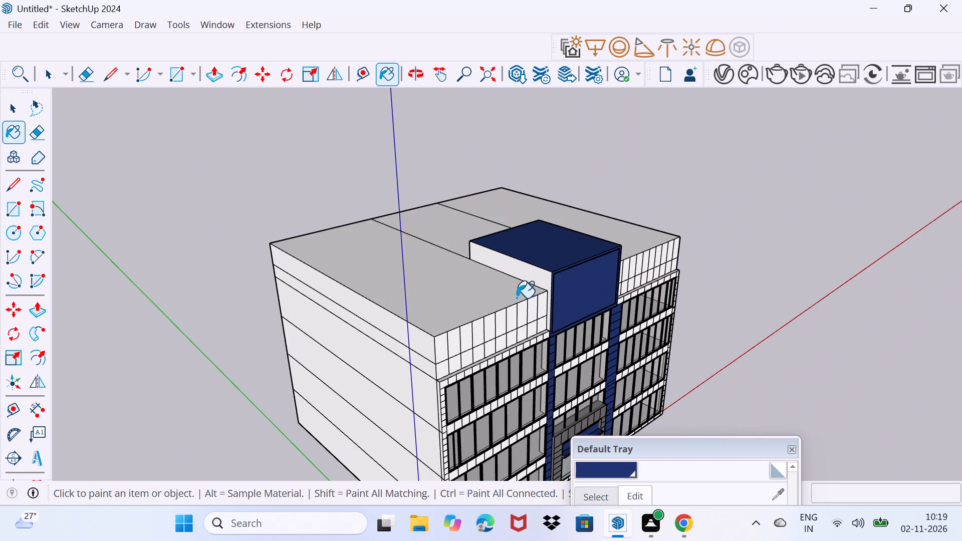
{"action": "scroll", "coordinate": [541, 292], "scroll_direction": "up", "scroll_amount": 6}
{"action": "left_click", "coordinate": [543, 273]}
Paint the outer half of the tile band above the left wing's top-storey windows navy blue, starting at the building's corner.
{"action": "middle_click_drag", "start_coordinate": [543, 275], "coordinate": [424, 219]}
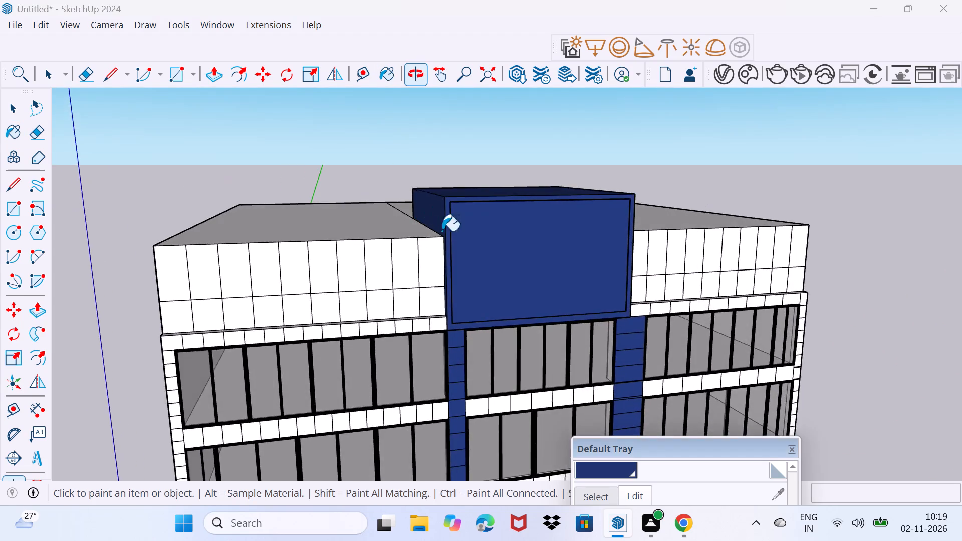
{"action": "scroll", "coordinate": [444, 234], "scroll_direction": "down", "scroll_amount": 4}
{"action": "middle_click_drag", "start_coordinate": [506, 292], "coordinate": [455, 258]}
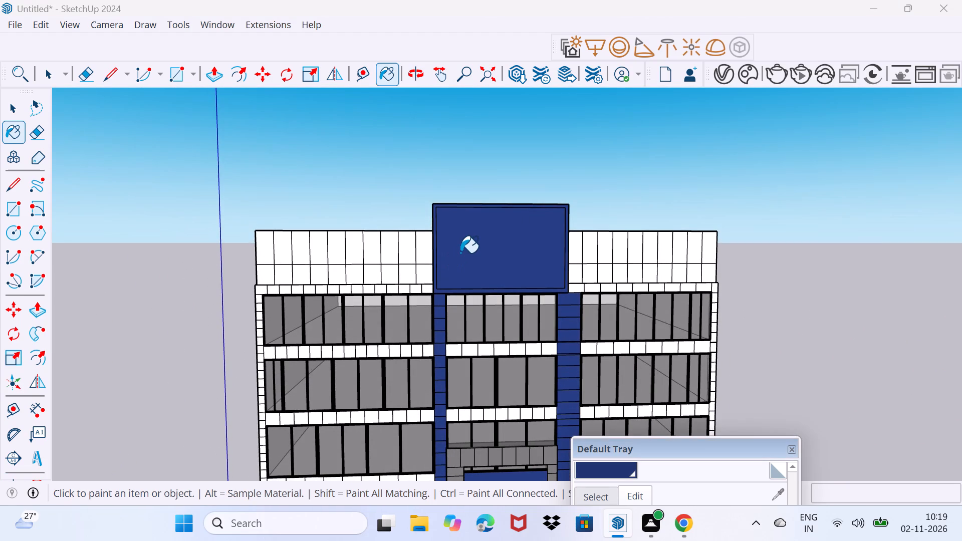
{"action": "scroll", "coordinate": [379, 273], "scroll_direction": "up", "scroll_amount": 4}
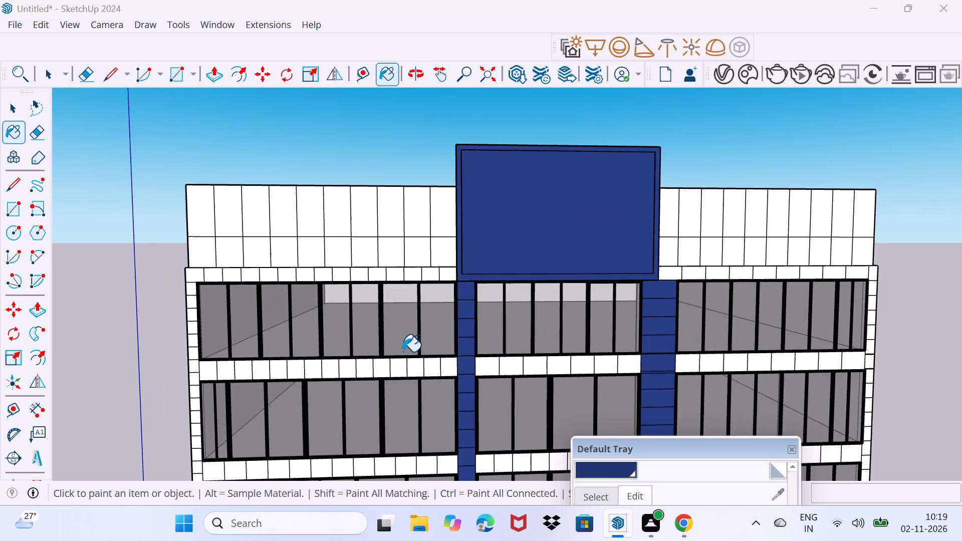
{"action": "scroll", "coordinate": [329, 303], "scroll_direction": "up", "scroll_amount": 4}
{"action": "middle_click_drag", "start_coordinate": [277, 305], "coordinate": [303, 297]}
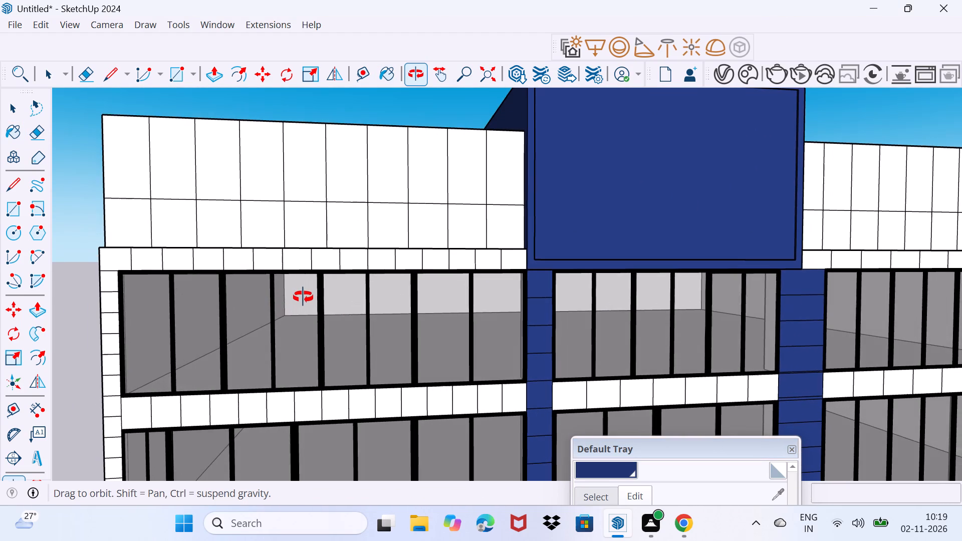
{"action": "middle_click_drag", "start_coordinate": [303, 297], "coordinate": [531, 281]}
{"action": "left_click", "coordinate": [355, 240]}
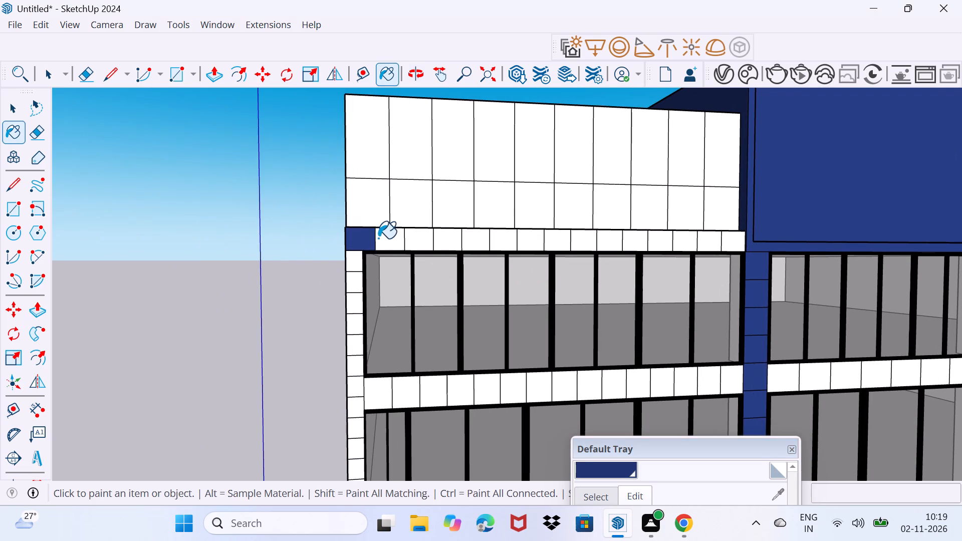
{"action": "left_click", "coordinate": [385, 239]}
{"action": "left_click", "coordinate": [416, 241]}
{"action": "left_click_drag", "start_coordinate": [440, 240], "coordinate": [447, 240]}
{"action": "left_click", "coordinate": [472, 242]}
{"action": "left_click", "coordinate": [497, 241]}
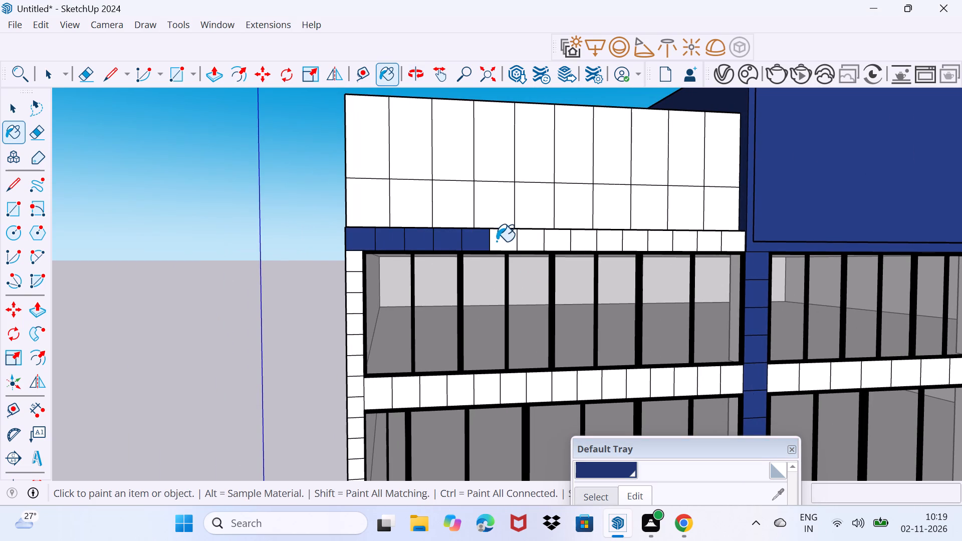
{"action": "left_click", "coordinate": [524, 244]}
{"action": "left_click", "coordinate": [564, 245]}
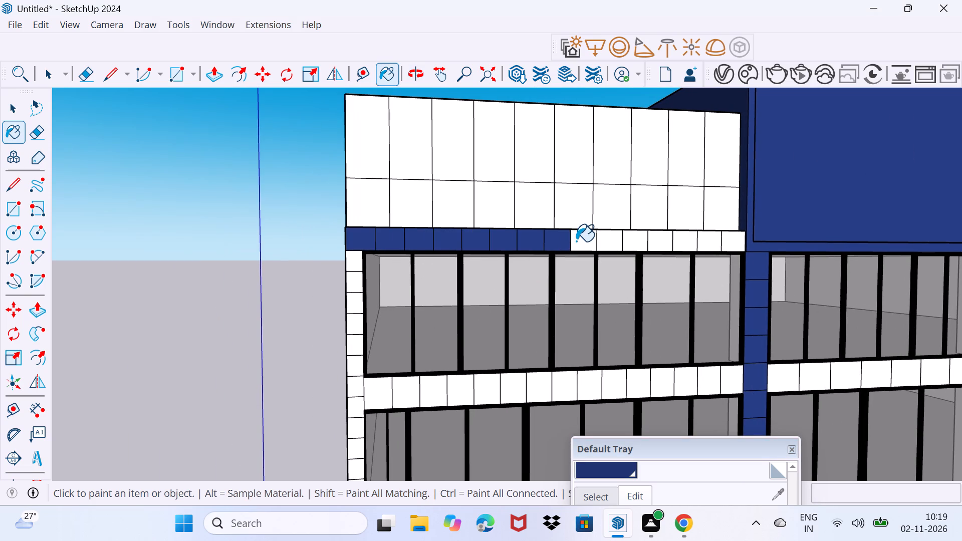
Paint the remaining tiles of the band above the left wing's top-storey windows navy blue, up to the central parapet.
{"action": "left_click", "coordinate": [586, 244]}
{"action": "left_click", "coordinate": [615, 241]}
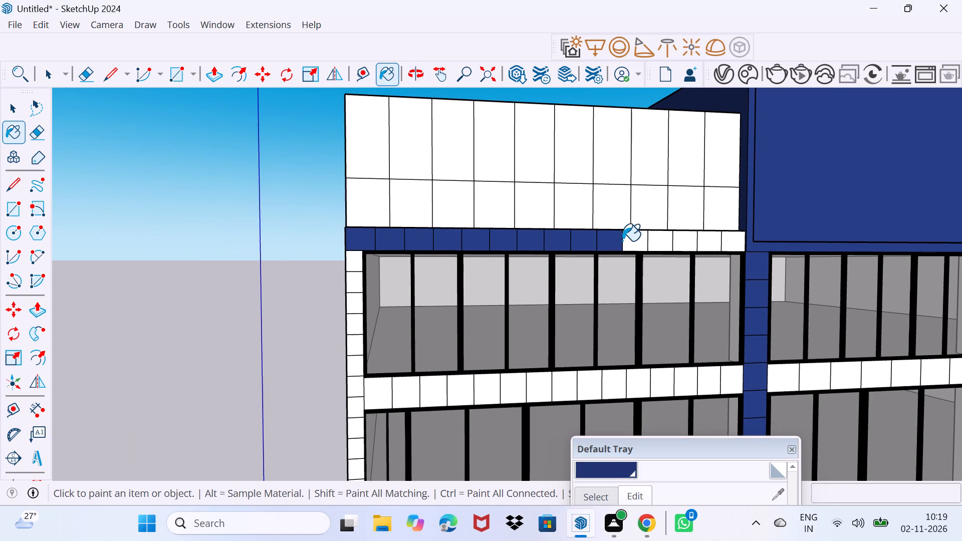
{"action": "left_click", "coordinate": [641, 247]}
{"action": "left_click", "coordinate": [662, 244]}
{"action": "left_click", "coordinate": [693, 241]}
{"action": "left_click", "coordinate": [708, 242]}
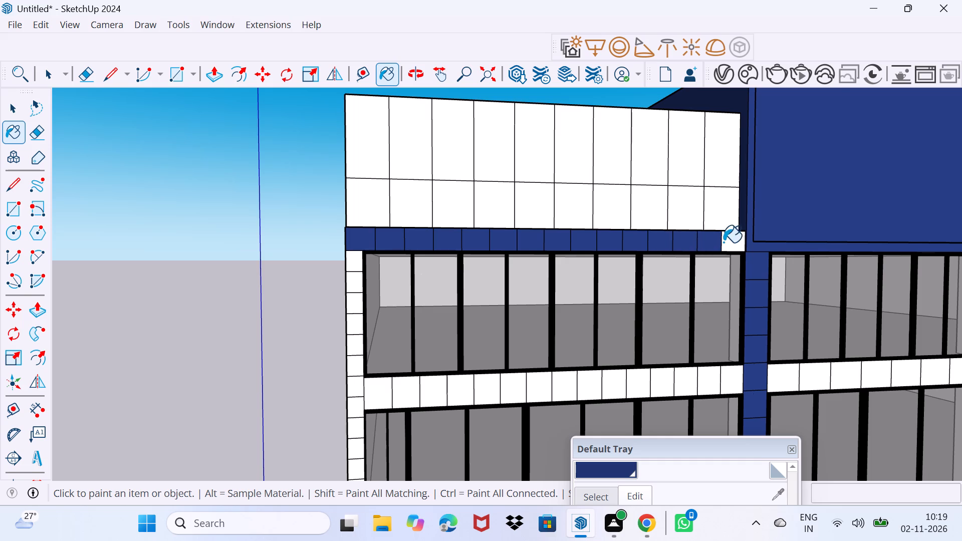
{"action": "left_click", "coordinate": [727, 243]}
Paint the left end column's tiles alongside the top-storey windows navy blue, down to the band below them.
{"action": "scroll", "coordinate": [612, 256], "scroll_direction": "down", "scroll_amount": 7}
{"action": "middle_click_drag", "start_coordinate": [612, 256], "coordinate": [617, 141], "text": "shift"}
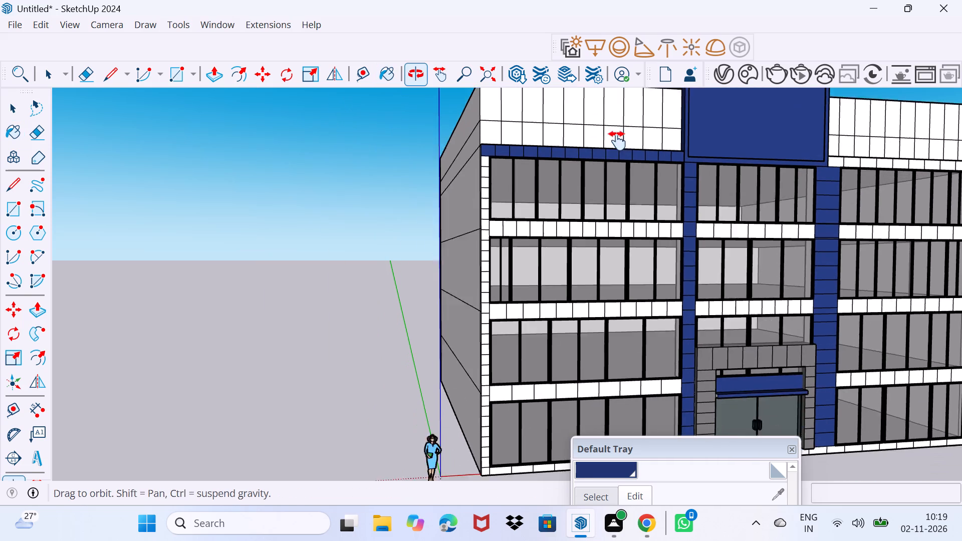
{"action": "middle_click_drag", "start_coordinate": [617, 141], "coordinate": [617, 140], "text": "shift"}
{"action": "scroll", "coordinate": [487, 220], "scroll_direction": "up", "scroll_amount": 3}
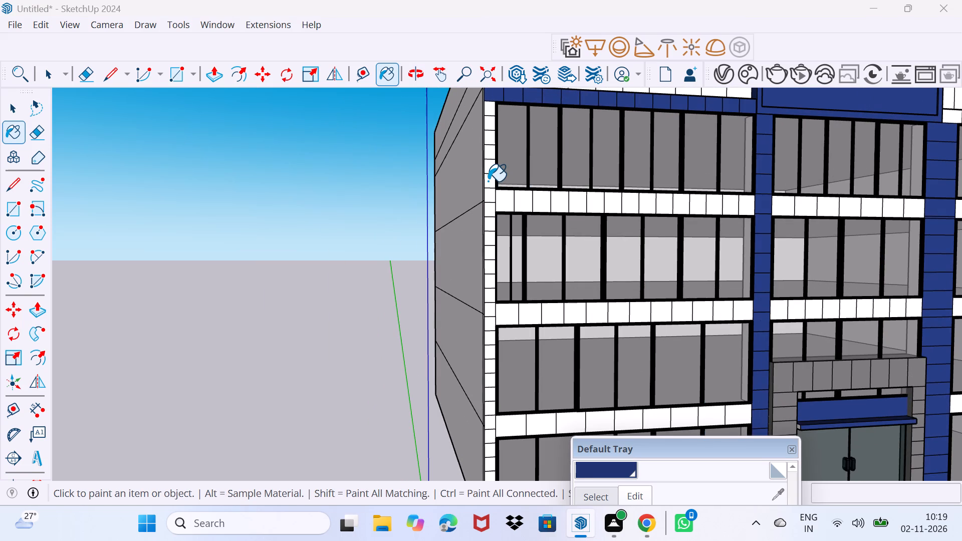
{"action": "left_click", "coordinate": [492, 110]}
{"action": "left_click", "coordinate": [494, 123]}
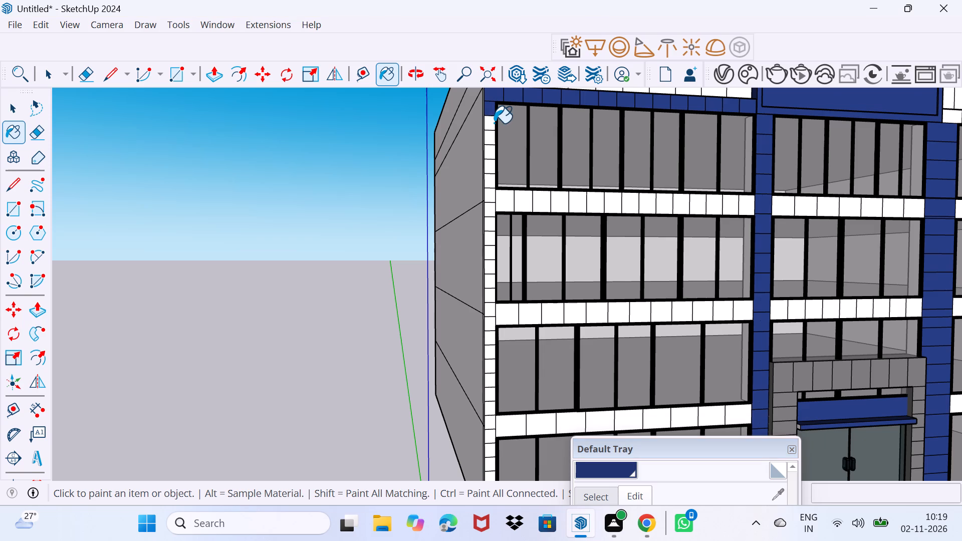
{"action": "scroll", "coordinate": [492, 164], "scroll_direction": "up", "scroll_amount": 3}
{"action": "left_click", "coordinate": [489, 133]}
{"action": "left_click", "coordinate": [491, 152]}
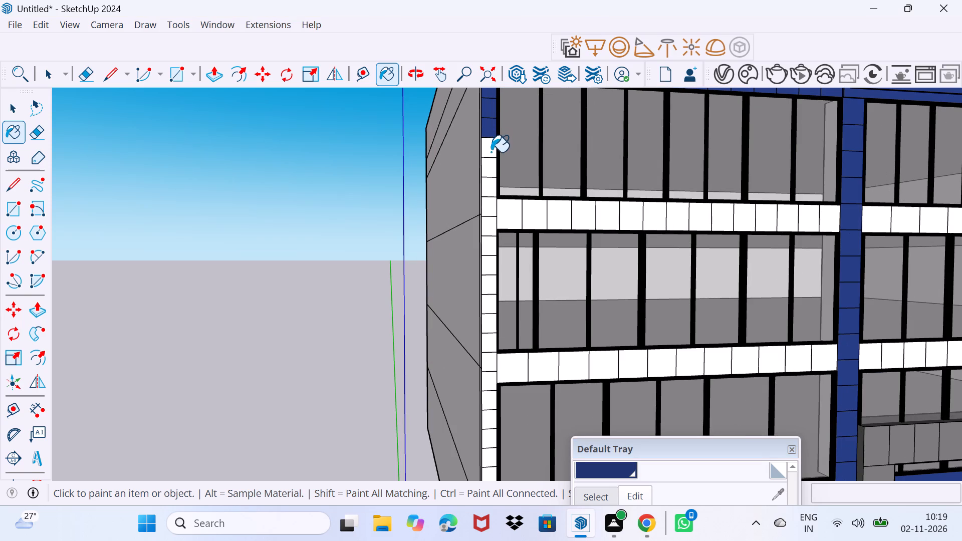
{"action": "left_click", "coordinate": [491, 169]}
{"action": "left_click", "coordinate": [487, 190]}
{"action": "left_click", "coordinate": [490, 206]}
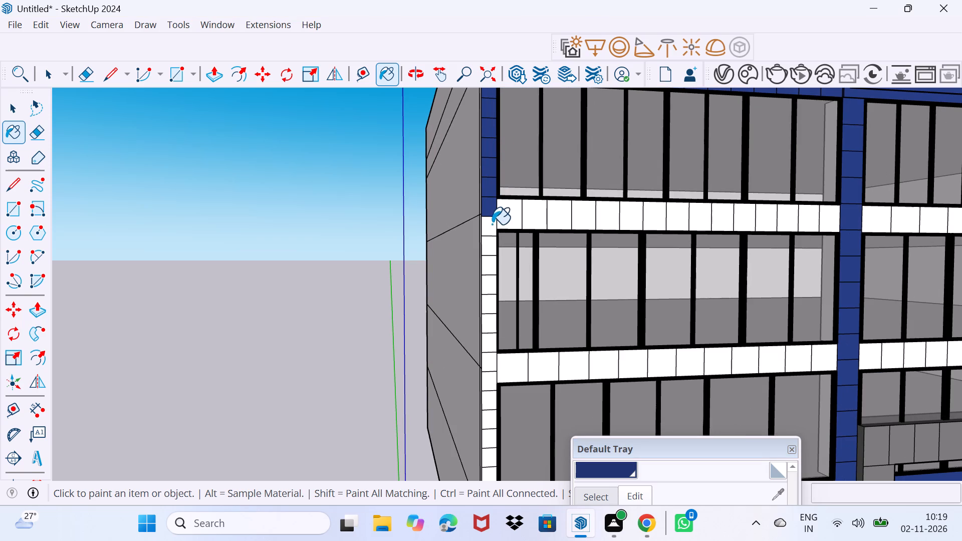
Paint the left end column's tiles alongside the third-storey windows navy blue, from the upper band down to the next band.
{"action": "left_click", "coordinate": [492, 225]}
{"action": "left_click", "coordinate": [487, 251]}
{"action": "left_click", "coordinate": [489, 270]}
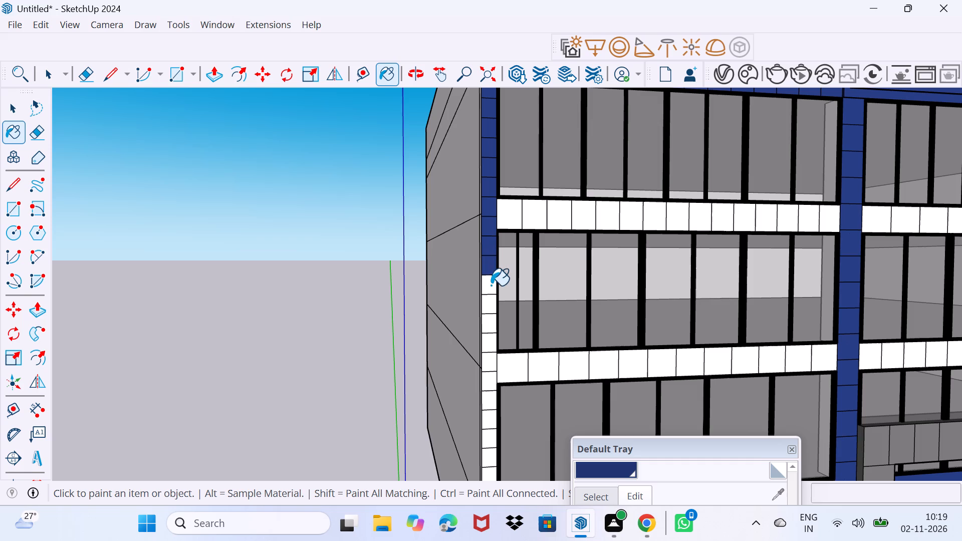
{"action": "left_click", "coordinate": [491, 286]}
{"action": "left_click", "coordinate": [492, 308]}
{"action": "middle_click_drag", "start_coordinate": [490, 306], "coordinate": [461, 202]}
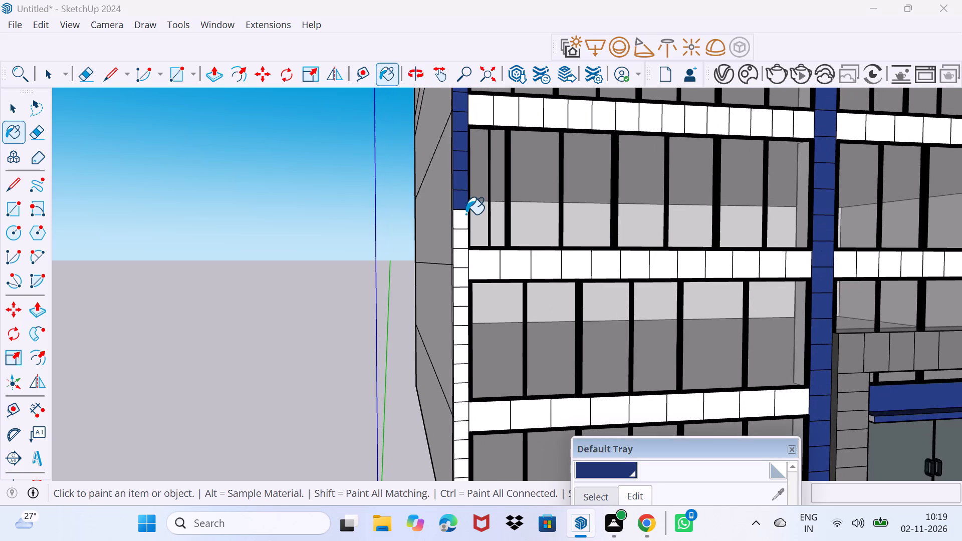
{"action": "left_click", "coordinate": [465, 217]}
{"action": "left_click", "coordinate": [465, 245]}
{"action": "left_click", "coordinate": [459, 263]}
{"action": "left_click", "coordinate": [459, 275]}
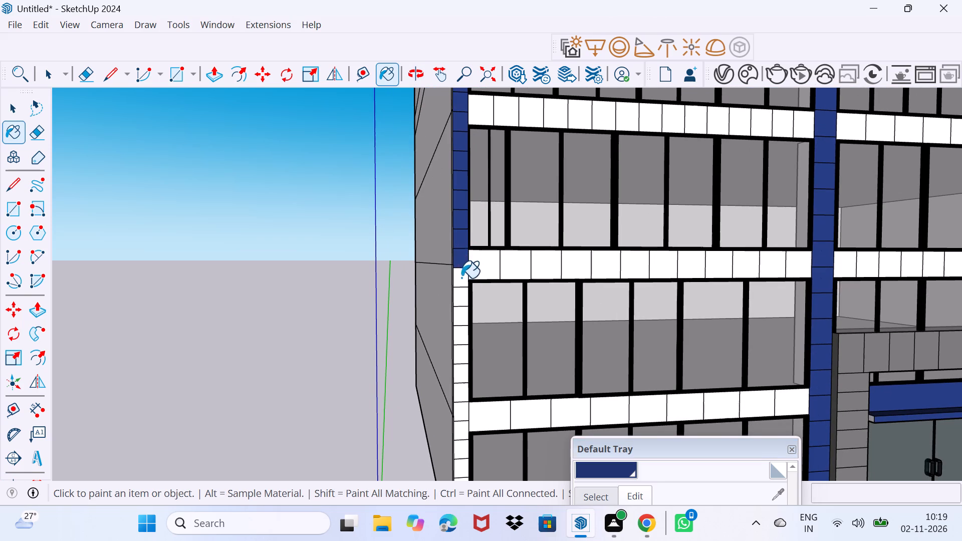
Paint the left end column's tiles alongside the second-storey windows navy blue, down through the band above the ground floor.
{"action": "middle_click_drag", "start_coordinate": [469, 285], "coordinate": [462, 207], "text": "shift"}
{"action": "left_click", "coordinate": [458, 219]}
{"action": "left_click", "coordinate": [456, 236]}
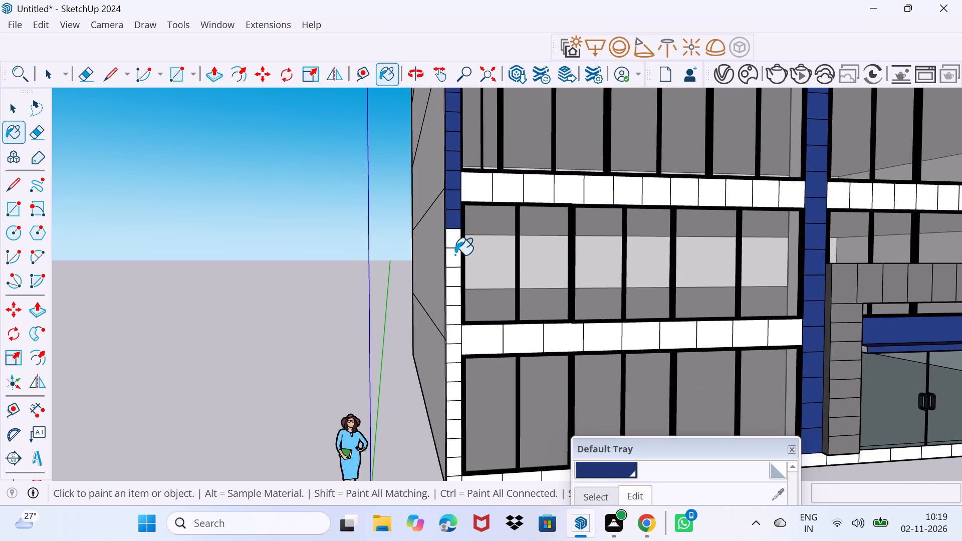
{"action": "left_click", "coordinate": [455, 258]}
{"action": "left_click", "coordinate": [453, 273]}
{"action": "left_click", "coordinate": [453, 296]}
{"action": "left_click", "coordinate": [457, 317]}
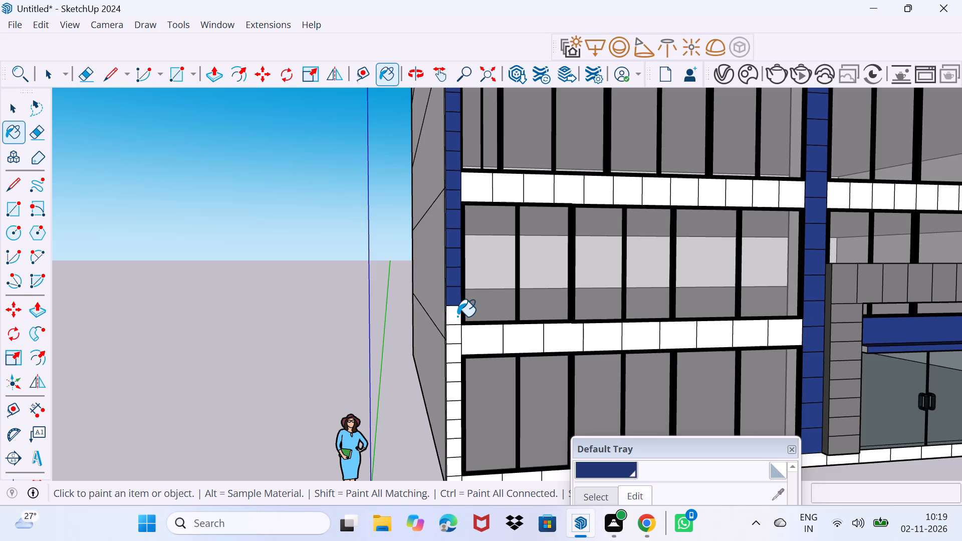
{"action": "left_click", "coordinate": [456, 333]}
{"action": "left_click", "coordinate": [456, 354]}
Paint the left end column's remaining tiles alongside the ground-floor windows navy blue, down to the building's base.
{"action": "middle_click_drag", "start_coordinate": [457, 355], "coordinate": [453, 243]}
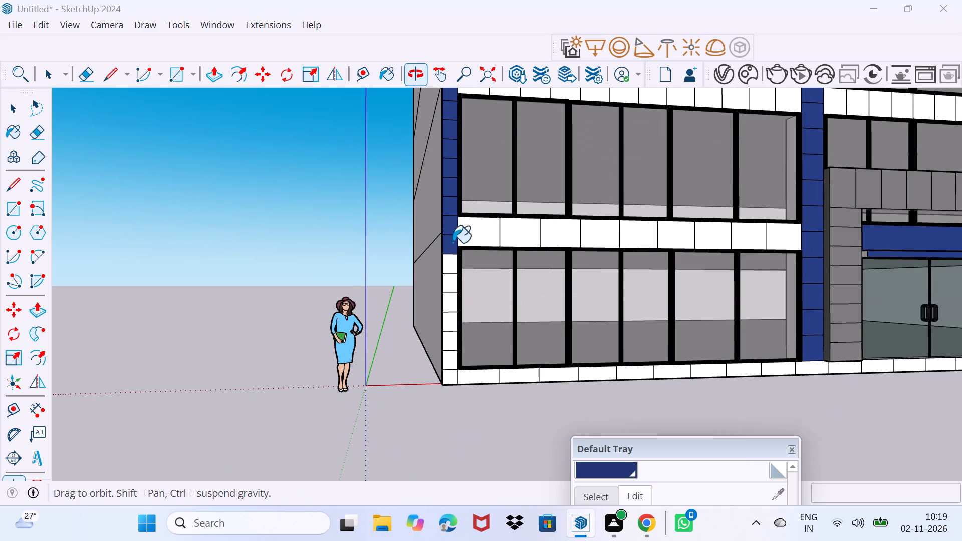
{"action": "middle_click_drag", "start_coordinate": [453, 243], "coordinate": [452, 239]}
{"action": "left_click", "coordinate": [457, 265]}
{"action": "left_click", "coordinate": [450, 284]}
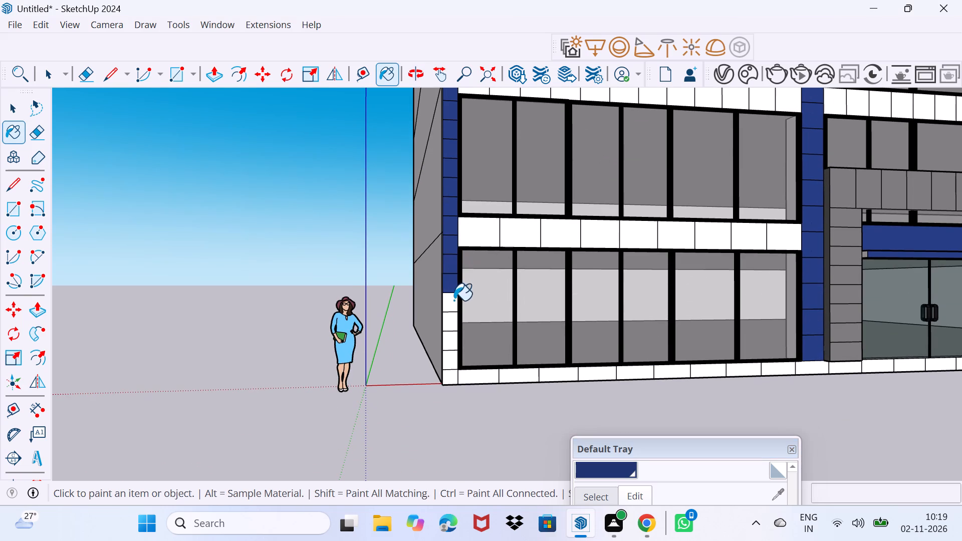
{"action": "left_click", "coordinate": [454, 301]}
{"action": "left_click", "coordinate": [454, 325]}
{"action": "left_click", "coordinate": [452, 336]}
{"action": "left_click", "coordinate": [450, 362]}
{"action": "left_click", "coordinate": [448, 380]}
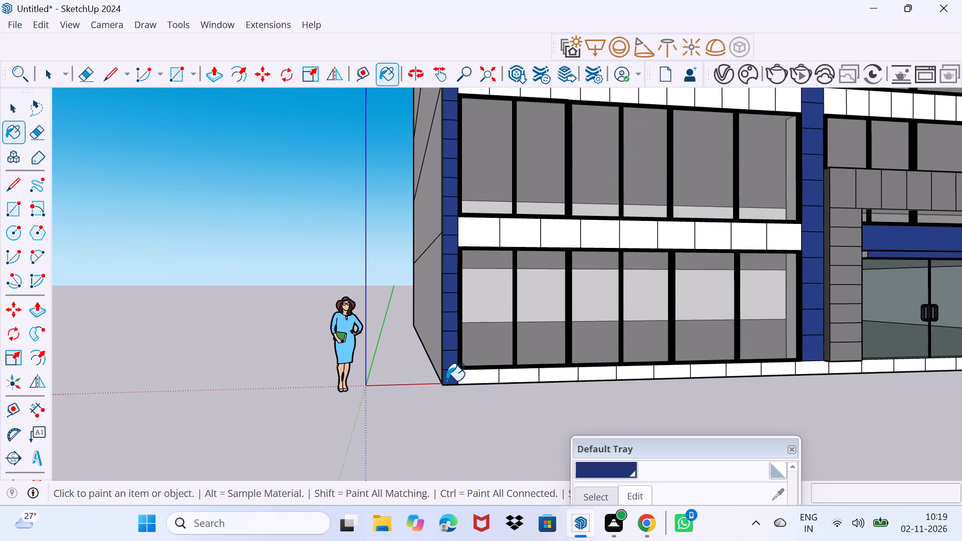
Paint the outer four tiles of the band above the left wing's ground-floor windows navy blue, starting beside the end column.
{"action": "scroll", "coordinate": [458, 355], "scroll_direction": "down", "scroll_amount": 2}
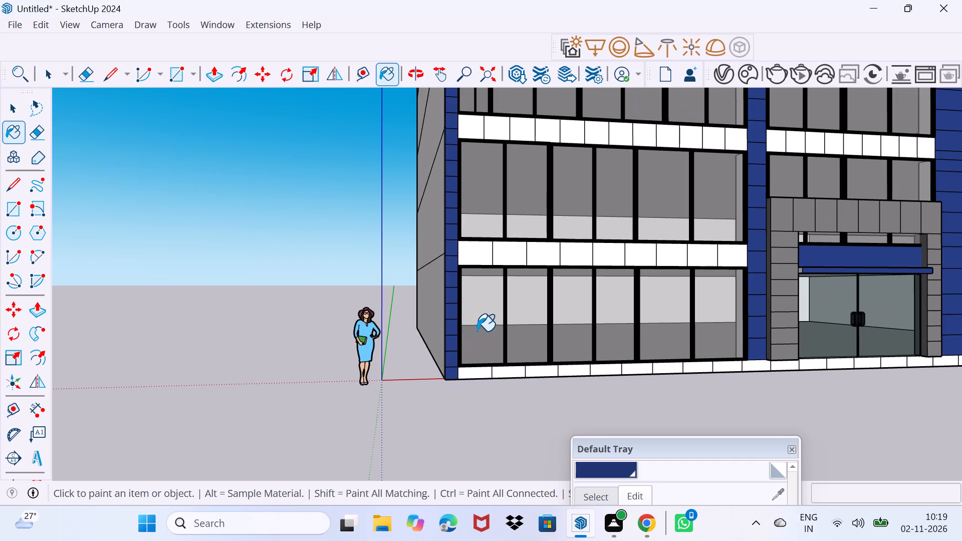
{"action": "scroll", "coordinate": [477, 317], "scroll_direction": "up", "scroll_amount": 1}
{"action": "left_click", "coordinate": [458, 249]}
{"action": "left_click", "coordinate": [515, 259]}
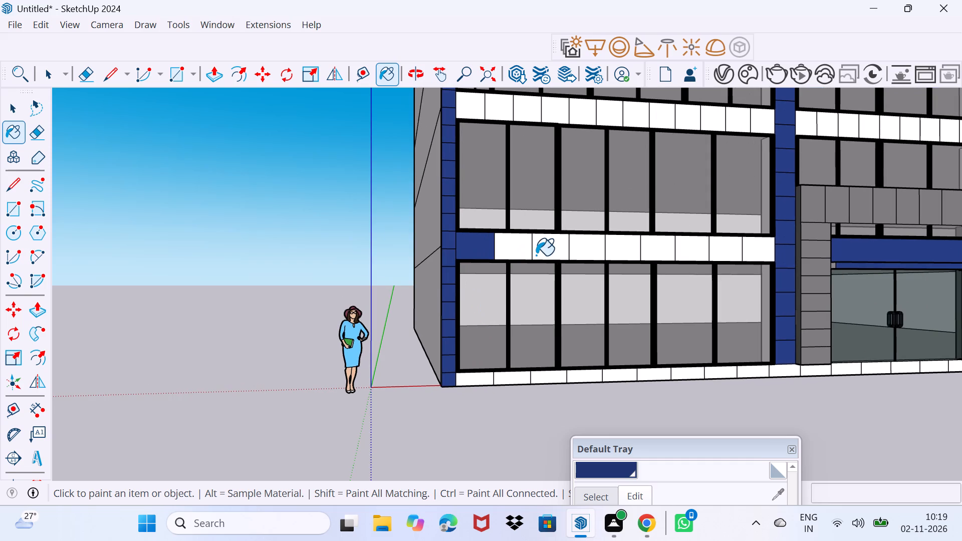
{"action": "left_click", "coordinate": [548, 254]}
{"action": "left_click", "coordinate": [519, 252]}
{"action": "left_click", "coordinate": [597, 257]}
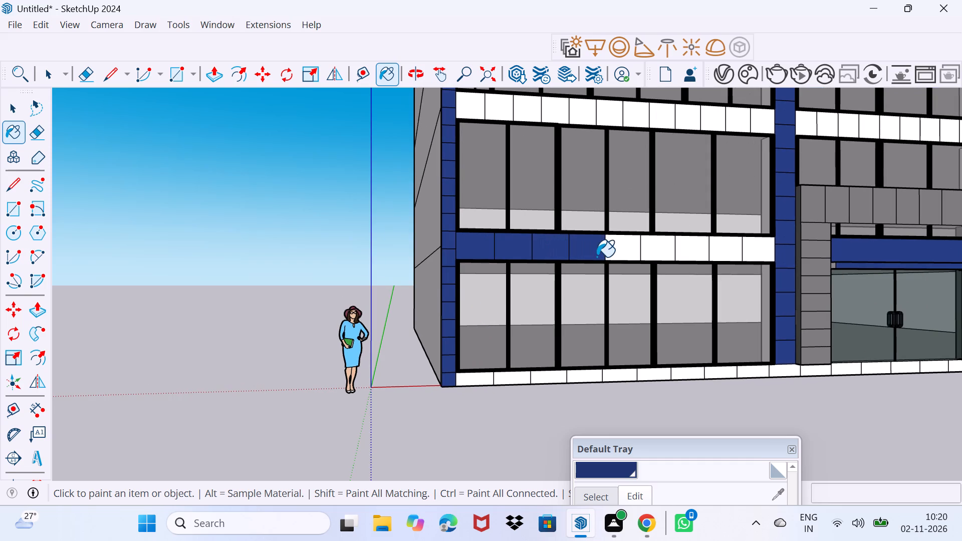
Paint the base tiles below the left wing's ground-floor windows navy blue, from the end column to beneath the central column.
{"action": "left_click", "coordinate": [487, 383]}
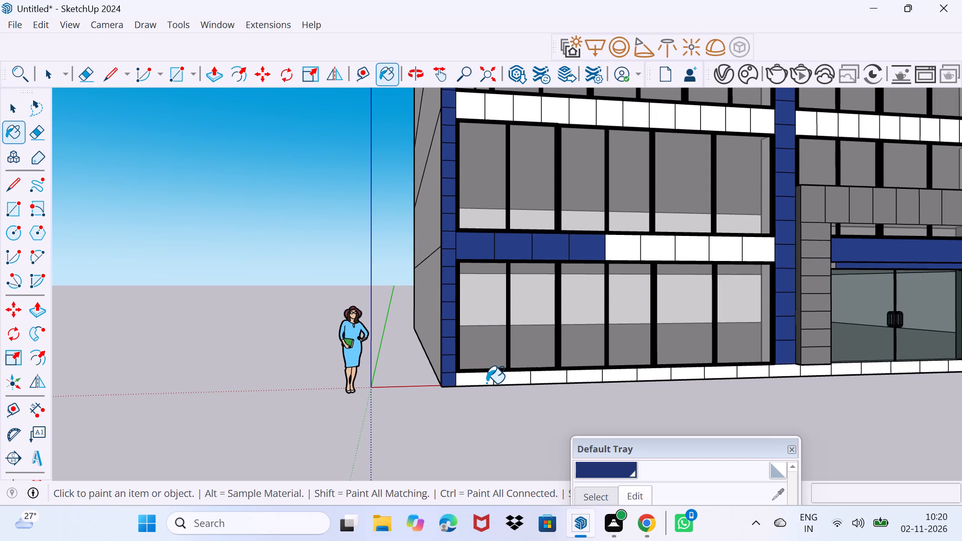
{"action": "left_click", "coordinate": [515, 377]}
{"action": "left_click", "coordinate": [548, 378]}
{"action": "left_click", "coordinate": [596, 380]}
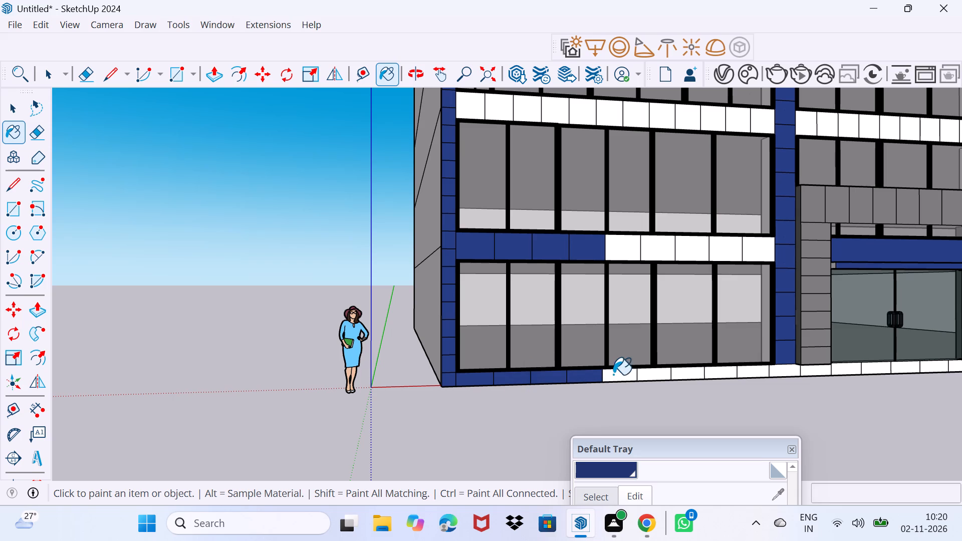
{"action": "left_click", "coordinate": [614, 375]}
{"action": "left_click", "coordinate": [657, 378]}
{"action": "left_click", "coordinate": [688, 375]}
{"action": "left_click", "coordinate": [718, 374]}
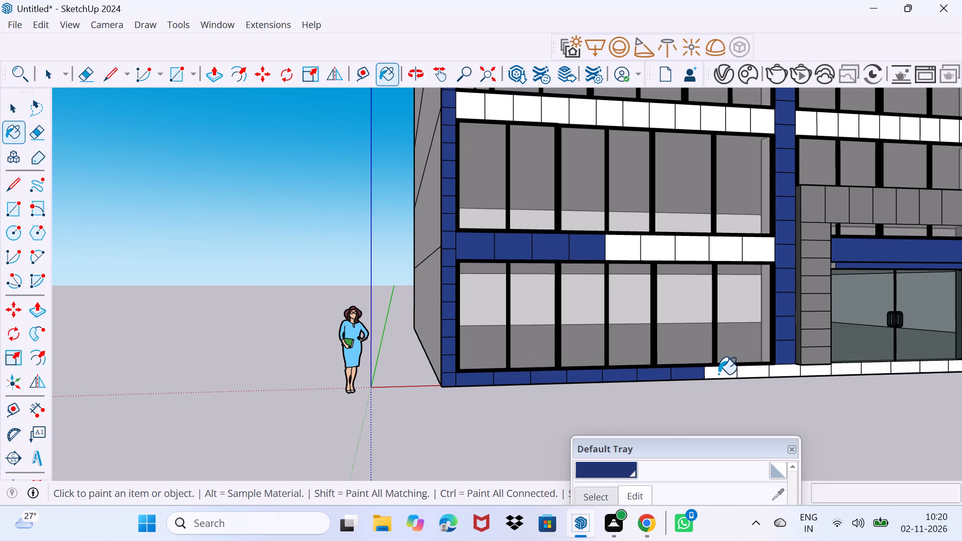
{"action": "left_click", "coordinate": [760, 376]}
{"action": "left_click", "coordinate": [784, 374]}
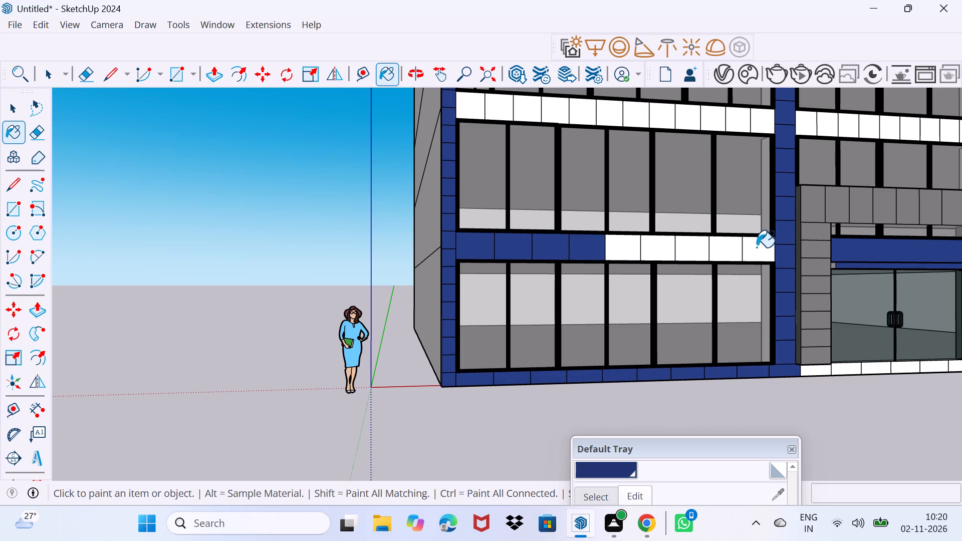
Paint the remaining tiles of the band above the left wing's ground-floor windows navy blue, up to the central column.
{"action": "left_click", "coordinate": [757, 247]}
{"action": "left_click", "coordinate": [722, 251]}
{"action": "left_click", "coordinate": [695, 252]}
{"action": "left_click", "coordinate": [652, 255]}
{"action": "left_click", "coordinate": [630, 250]}
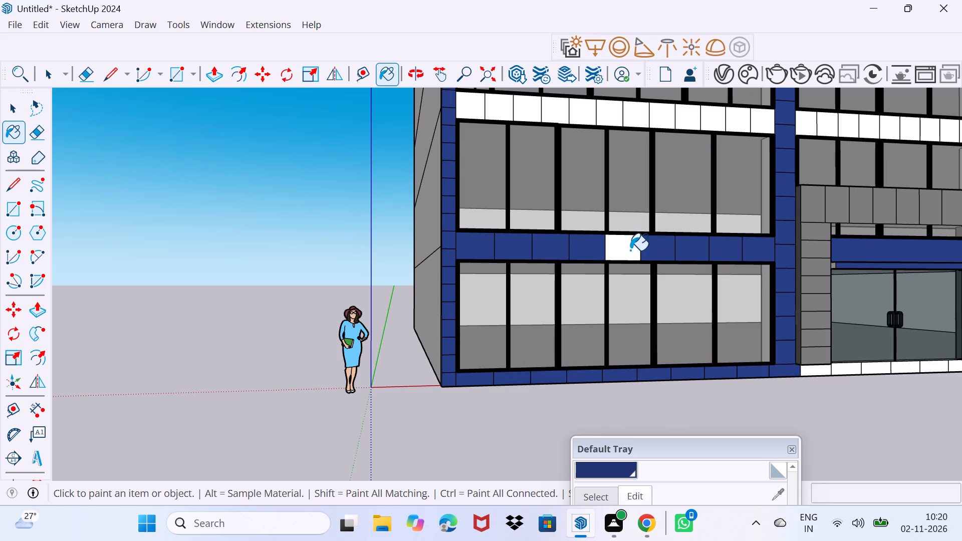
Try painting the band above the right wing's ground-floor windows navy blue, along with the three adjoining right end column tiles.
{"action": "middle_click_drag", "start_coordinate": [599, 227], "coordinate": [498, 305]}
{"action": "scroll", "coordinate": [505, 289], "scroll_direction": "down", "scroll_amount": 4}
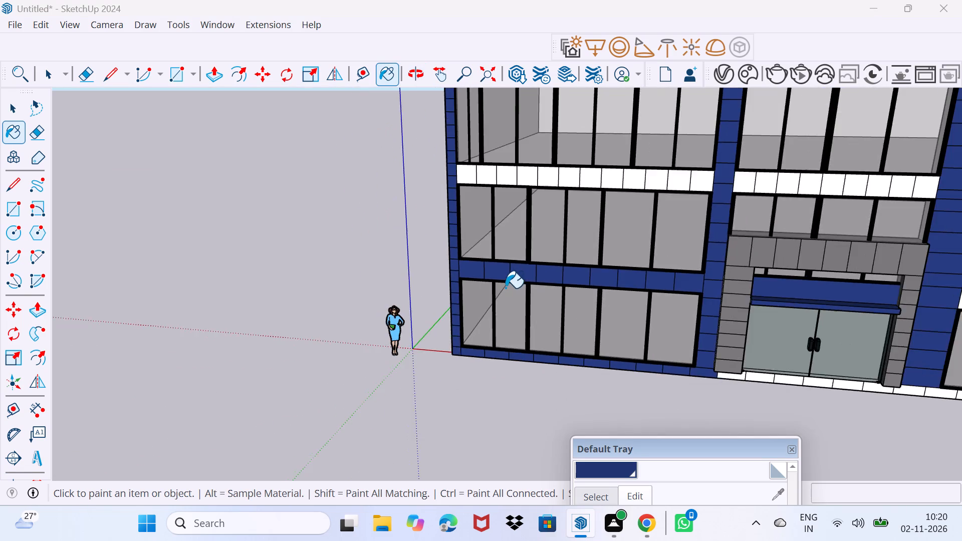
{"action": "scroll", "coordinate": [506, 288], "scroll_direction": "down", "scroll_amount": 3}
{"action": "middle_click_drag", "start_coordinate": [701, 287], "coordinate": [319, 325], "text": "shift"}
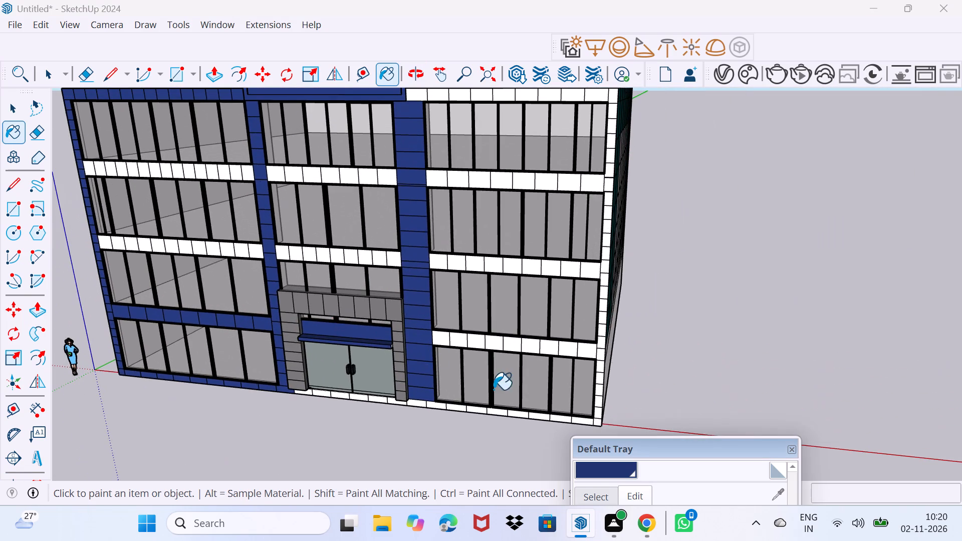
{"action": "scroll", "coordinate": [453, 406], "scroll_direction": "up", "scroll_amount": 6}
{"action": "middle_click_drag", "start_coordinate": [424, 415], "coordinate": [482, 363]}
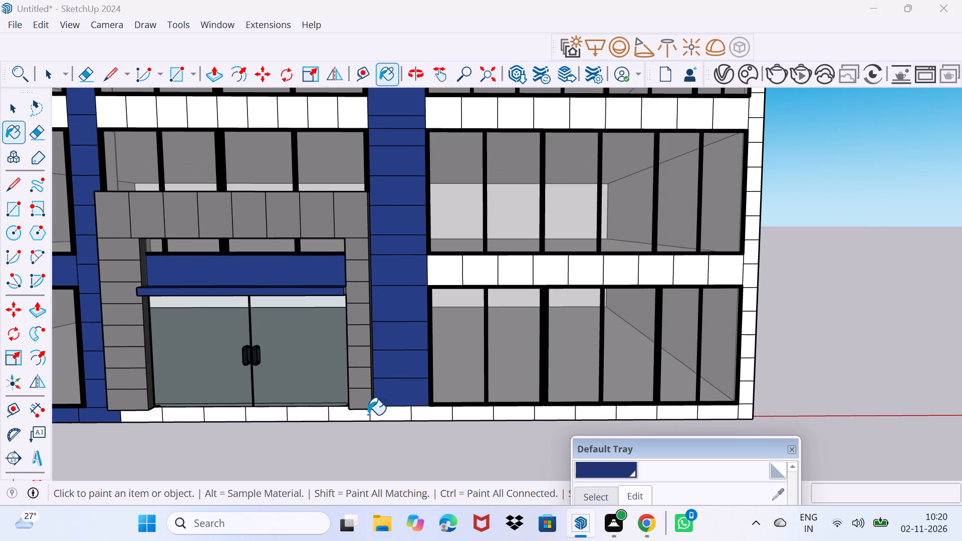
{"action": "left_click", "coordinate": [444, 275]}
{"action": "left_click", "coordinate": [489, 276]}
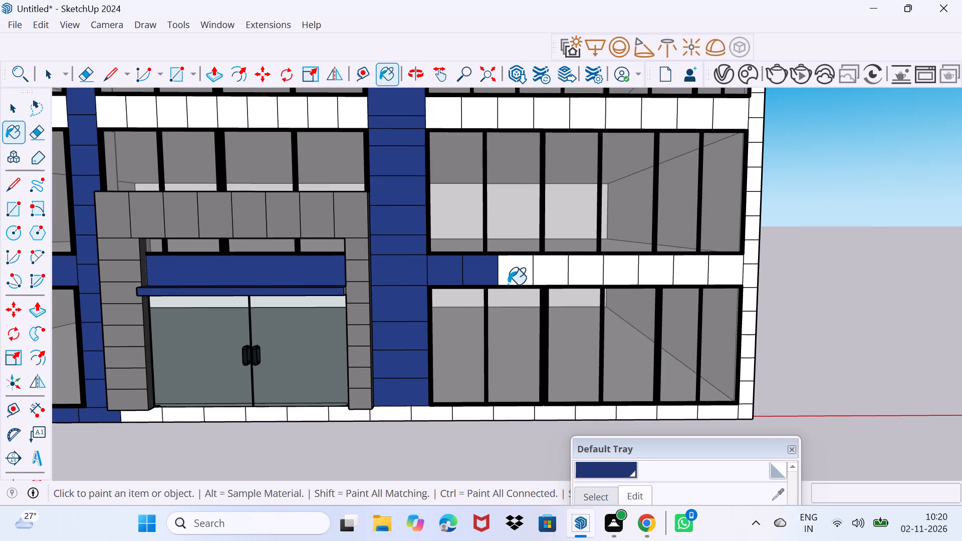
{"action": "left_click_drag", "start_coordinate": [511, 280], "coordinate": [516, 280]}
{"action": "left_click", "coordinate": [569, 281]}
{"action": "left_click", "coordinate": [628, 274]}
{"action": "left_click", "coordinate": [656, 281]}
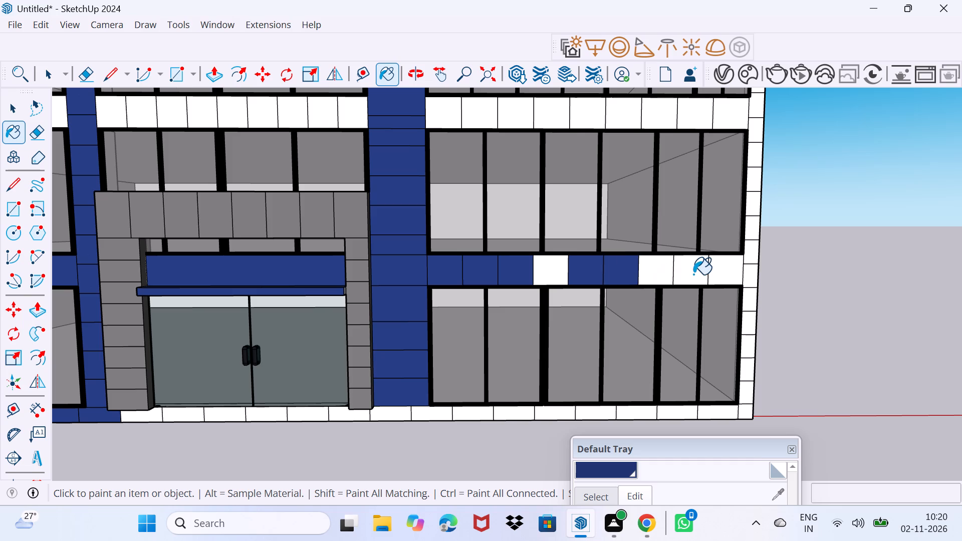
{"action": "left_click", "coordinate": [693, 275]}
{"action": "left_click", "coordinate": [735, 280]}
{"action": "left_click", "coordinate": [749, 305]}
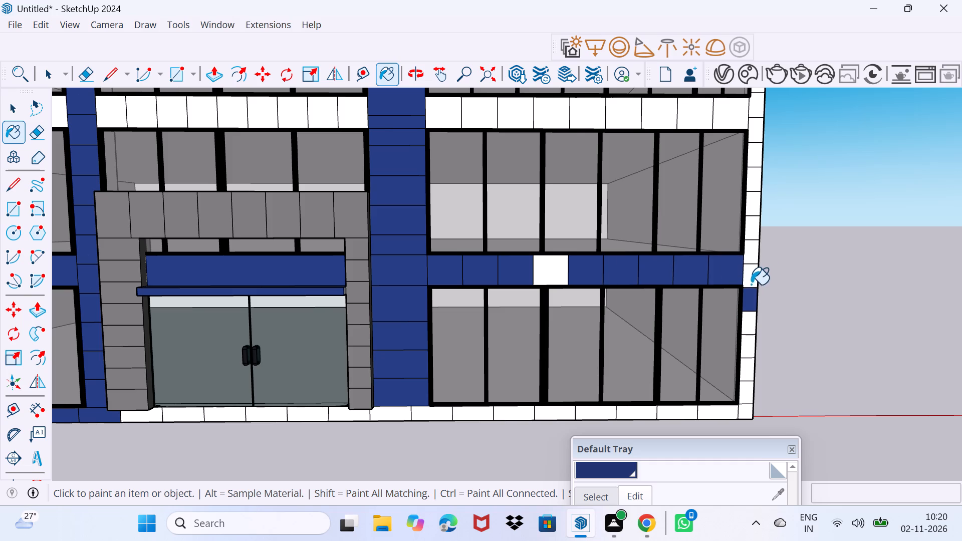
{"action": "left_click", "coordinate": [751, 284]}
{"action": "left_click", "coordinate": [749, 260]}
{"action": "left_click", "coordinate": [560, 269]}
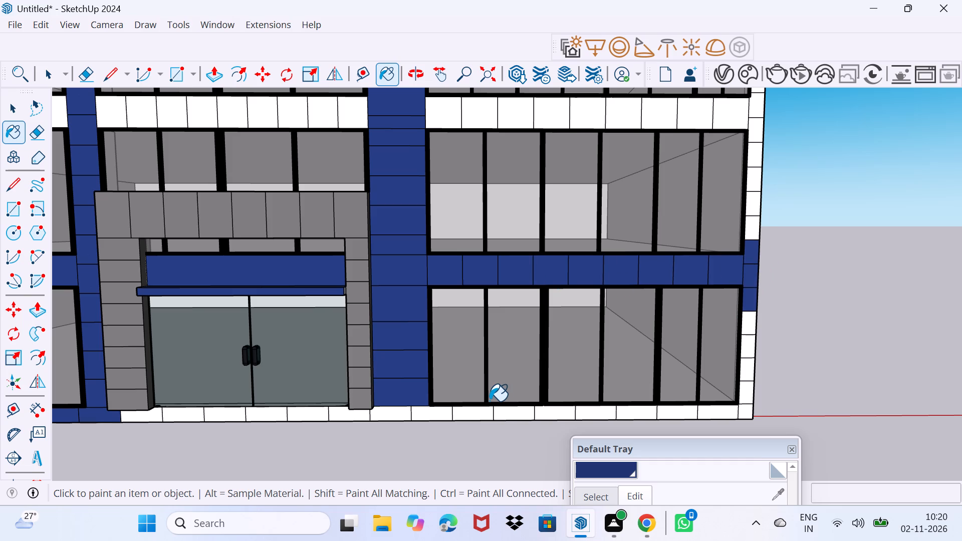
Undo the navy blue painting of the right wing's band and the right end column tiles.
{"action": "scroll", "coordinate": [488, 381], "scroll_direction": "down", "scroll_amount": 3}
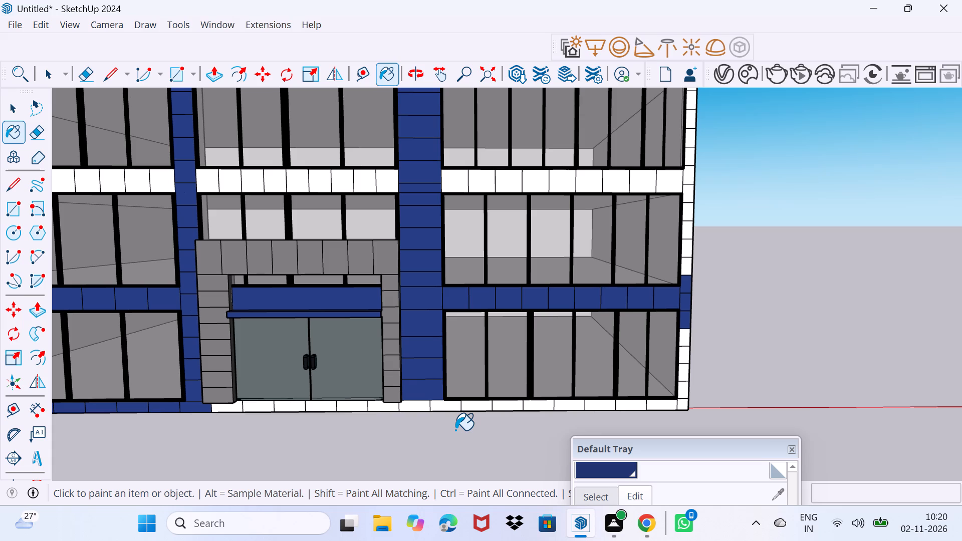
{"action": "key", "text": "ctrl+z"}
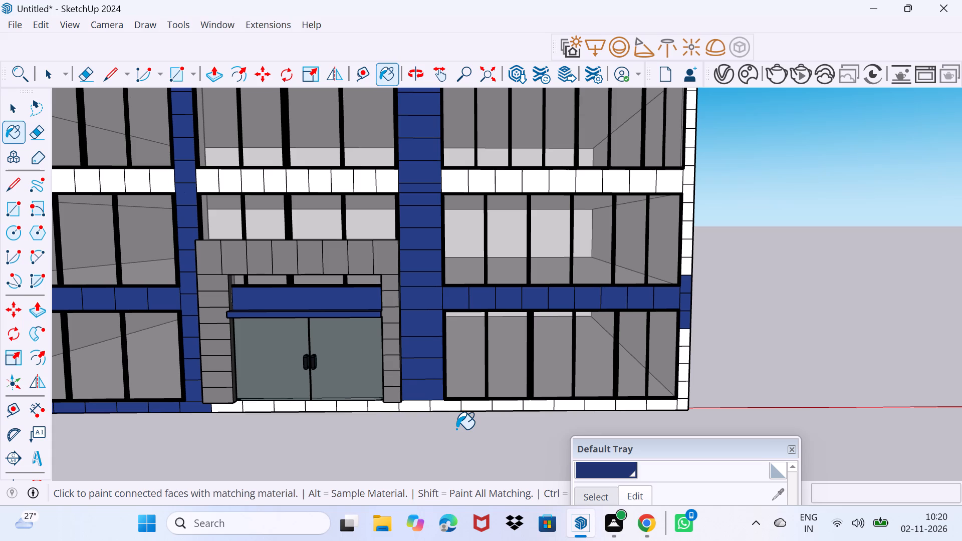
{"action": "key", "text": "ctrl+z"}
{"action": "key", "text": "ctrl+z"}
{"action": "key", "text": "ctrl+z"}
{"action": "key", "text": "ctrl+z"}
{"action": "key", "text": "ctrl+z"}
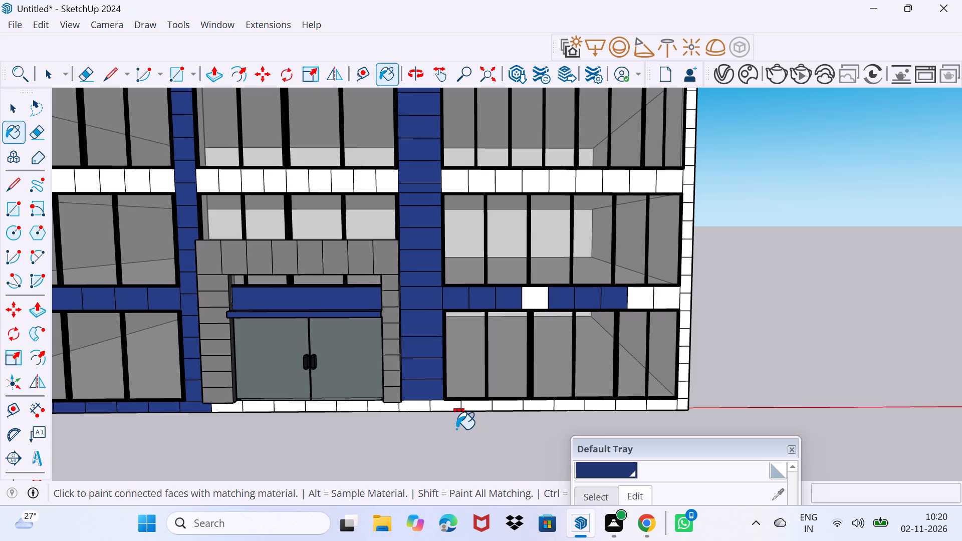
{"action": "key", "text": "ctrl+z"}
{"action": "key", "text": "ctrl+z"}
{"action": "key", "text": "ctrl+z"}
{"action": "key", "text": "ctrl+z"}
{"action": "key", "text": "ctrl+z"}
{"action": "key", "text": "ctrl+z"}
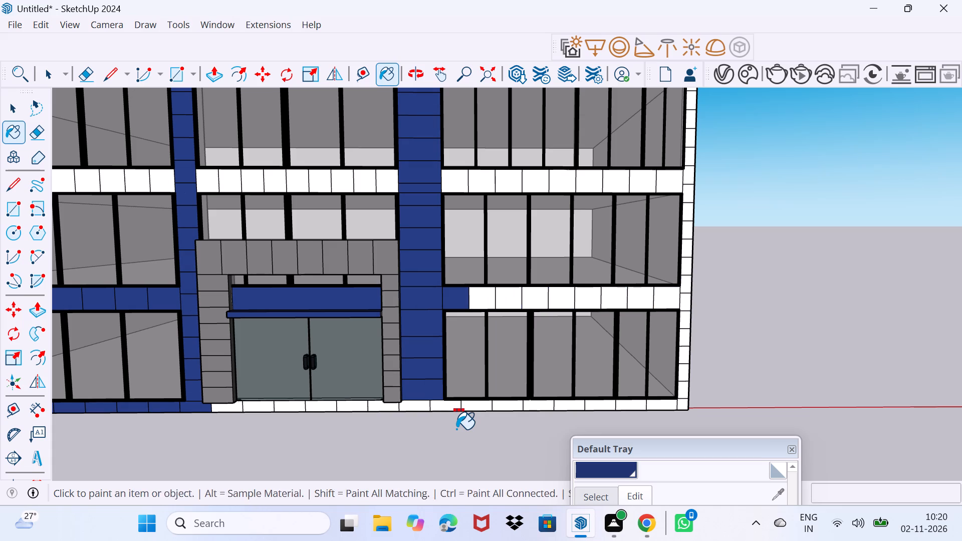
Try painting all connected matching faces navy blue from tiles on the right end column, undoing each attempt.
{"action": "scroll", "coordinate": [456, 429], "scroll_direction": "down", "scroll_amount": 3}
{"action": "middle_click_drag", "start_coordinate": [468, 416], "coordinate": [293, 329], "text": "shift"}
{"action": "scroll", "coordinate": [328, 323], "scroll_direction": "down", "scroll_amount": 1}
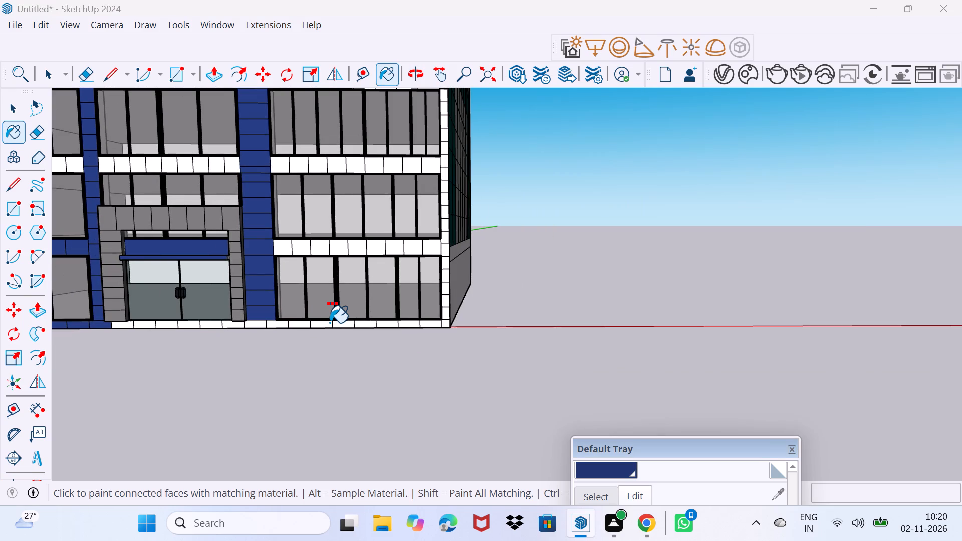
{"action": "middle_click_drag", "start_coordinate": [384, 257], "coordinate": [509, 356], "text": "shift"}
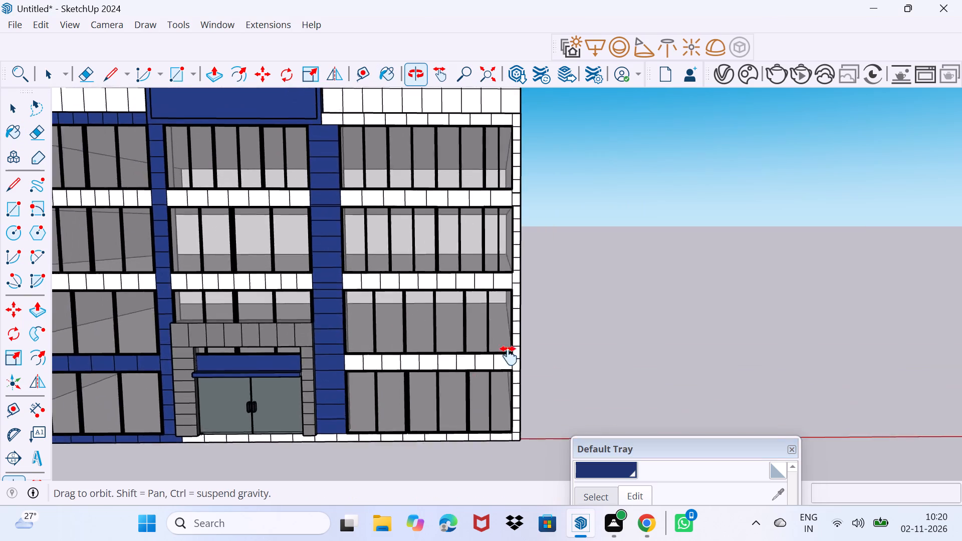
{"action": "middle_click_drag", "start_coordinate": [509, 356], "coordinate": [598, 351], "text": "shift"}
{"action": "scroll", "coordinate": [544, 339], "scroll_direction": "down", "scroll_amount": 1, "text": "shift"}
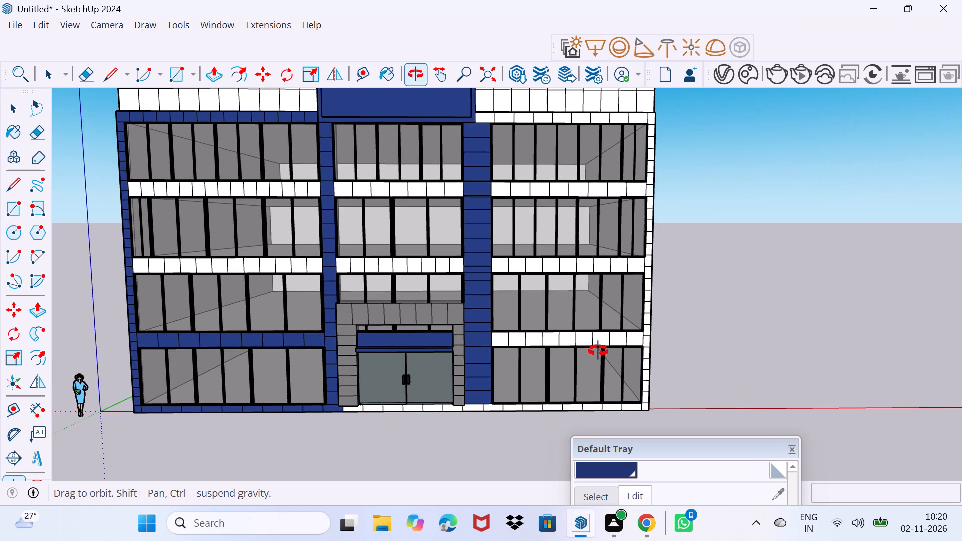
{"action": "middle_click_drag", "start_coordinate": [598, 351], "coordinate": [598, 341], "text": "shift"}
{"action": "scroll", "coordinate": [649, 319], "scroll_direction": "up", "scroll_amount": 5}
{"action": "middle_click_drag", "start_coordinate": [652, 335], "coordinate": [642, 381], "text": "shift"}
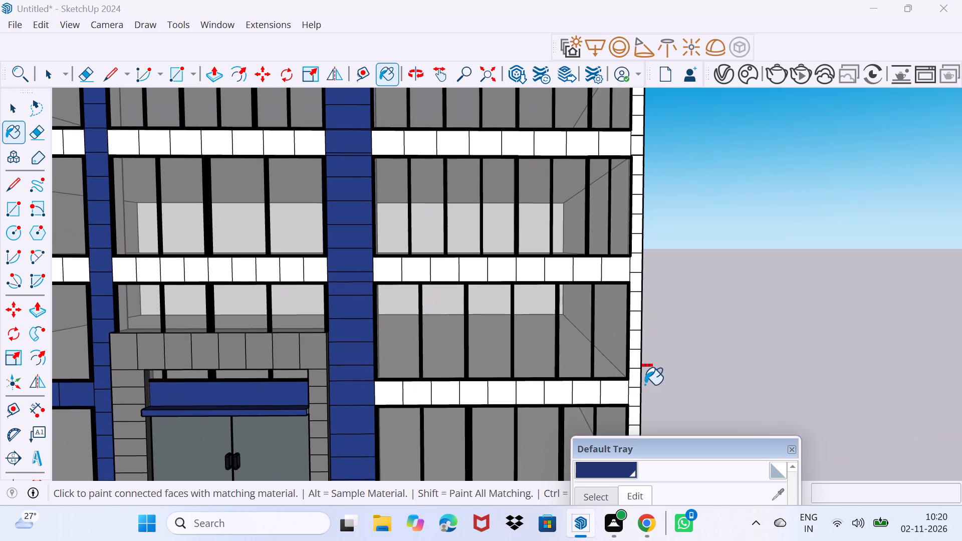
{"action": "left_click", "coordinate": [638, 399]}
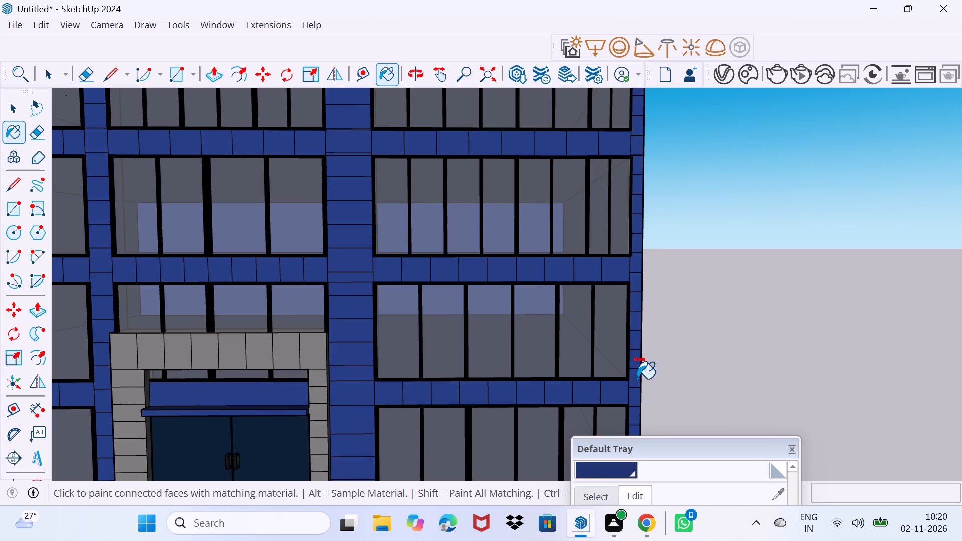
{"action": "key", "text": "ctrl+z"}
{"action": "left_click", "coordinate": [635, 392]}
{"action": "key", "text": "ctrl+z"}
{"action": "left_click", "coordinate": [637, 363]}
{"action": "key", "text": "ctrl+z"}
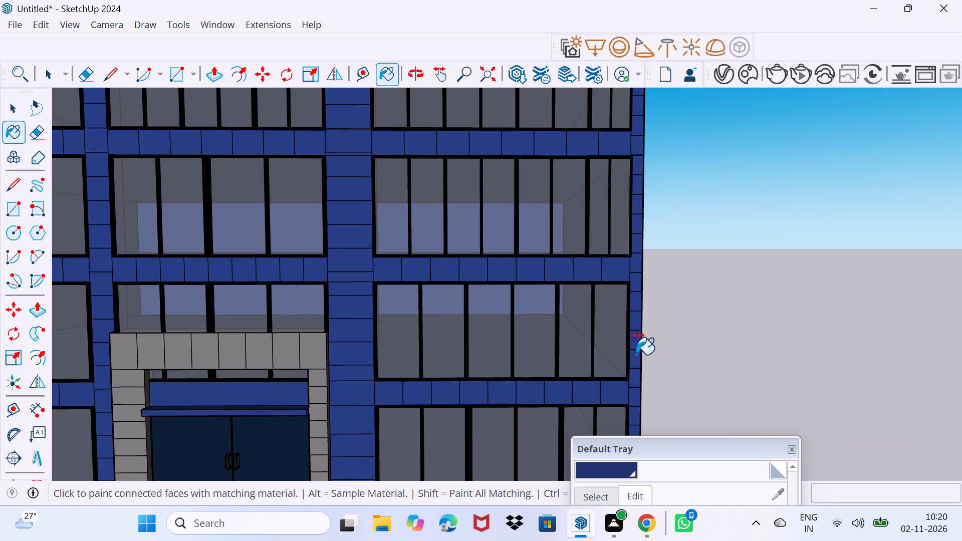
Draw a short vertical line separating the band above the right wing's ground-floor windows from the right end column.
{"action": "key", "text": "l"}
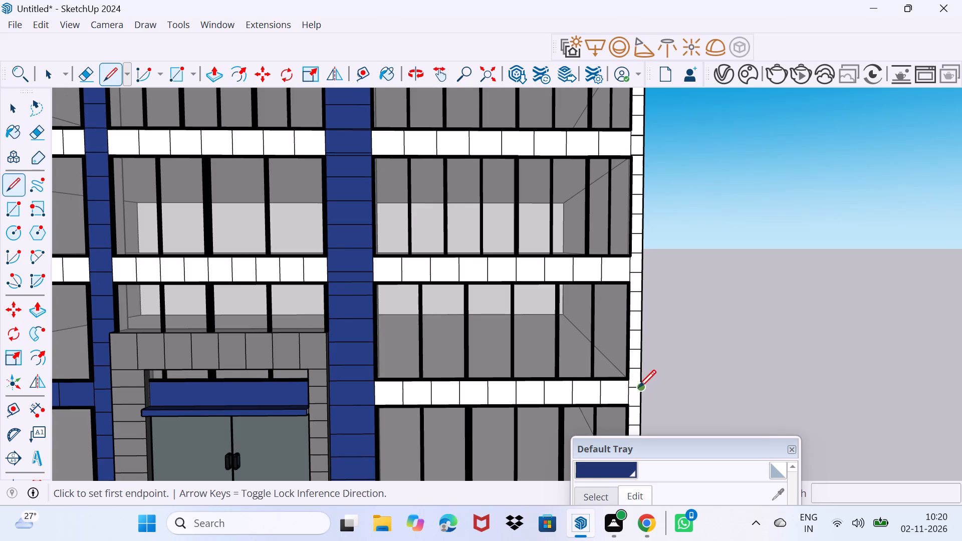
{"action": "left_click_drag", "start_coordinate": [628, 378], "coordinate": [628, 385]}
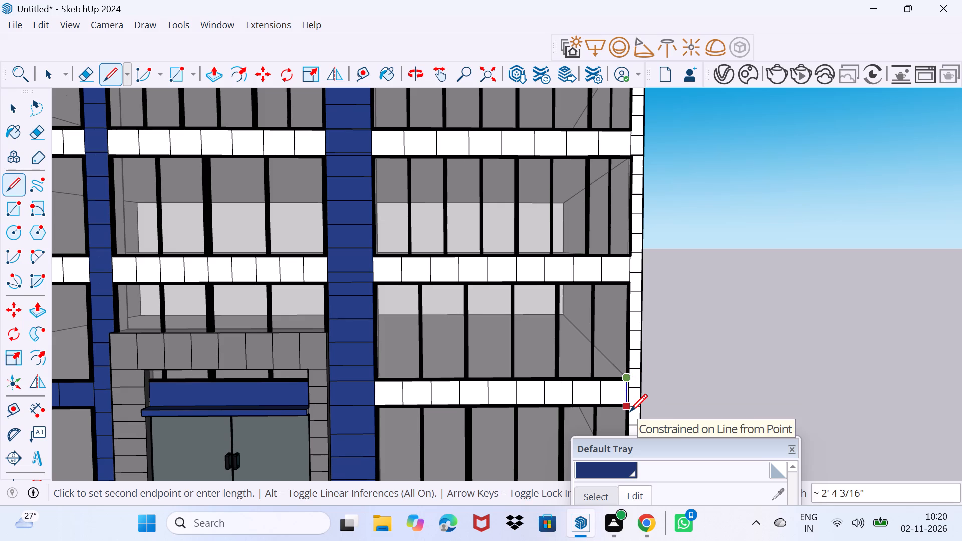
{"action": "left_click", "coordinate": [630, 411]}
{"action": "key", "text": "space"}
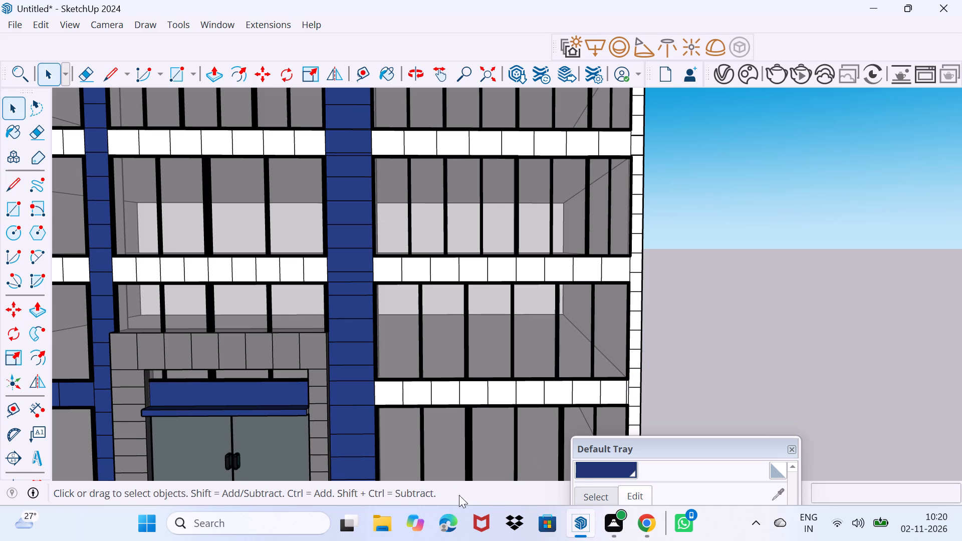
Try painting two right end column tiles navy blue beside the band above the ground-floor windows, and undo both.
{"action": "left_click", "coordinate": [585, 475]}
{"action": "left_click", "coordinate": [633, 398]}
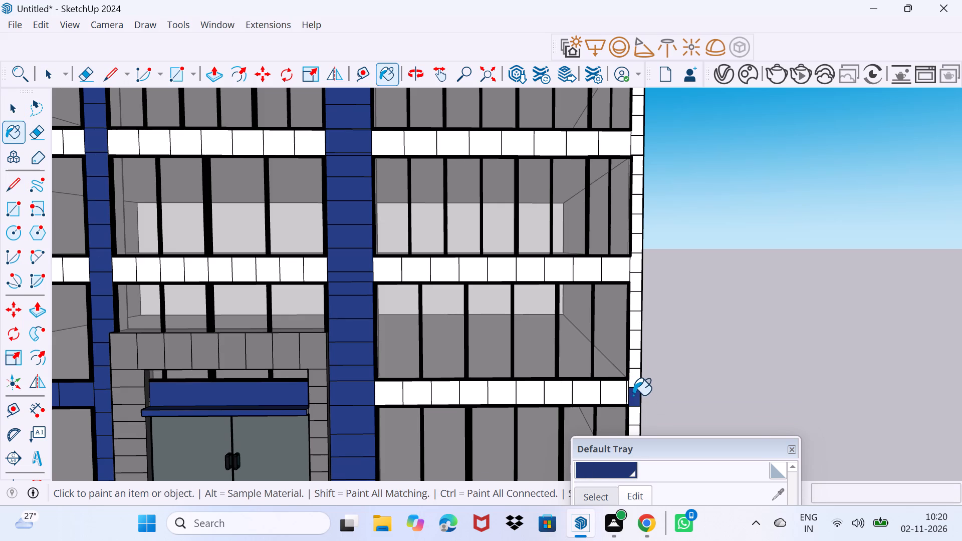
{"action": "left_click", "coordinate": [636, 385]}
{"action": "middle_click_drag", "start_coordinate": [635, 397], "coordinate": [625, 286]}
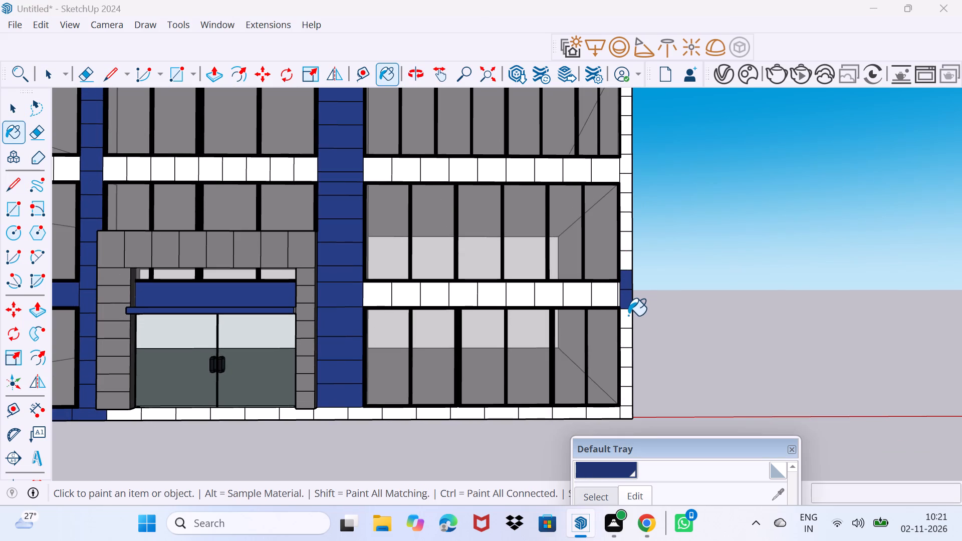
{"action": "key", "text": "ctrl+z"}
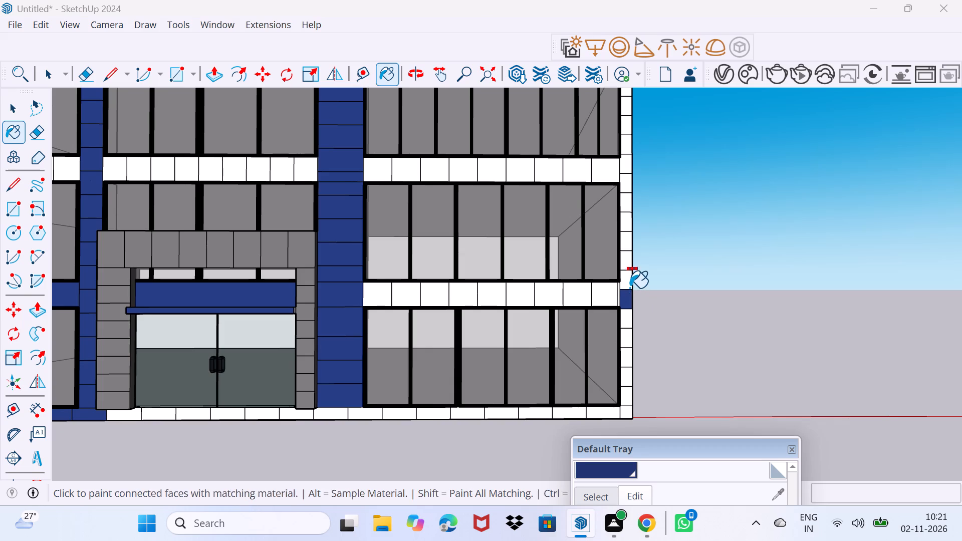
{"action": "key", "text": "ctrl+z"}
Paint the right end column tiles navy blue beside the first-floor windows, up through the band above them.
{"action": "left_click", "coordinate": [624, 275]}
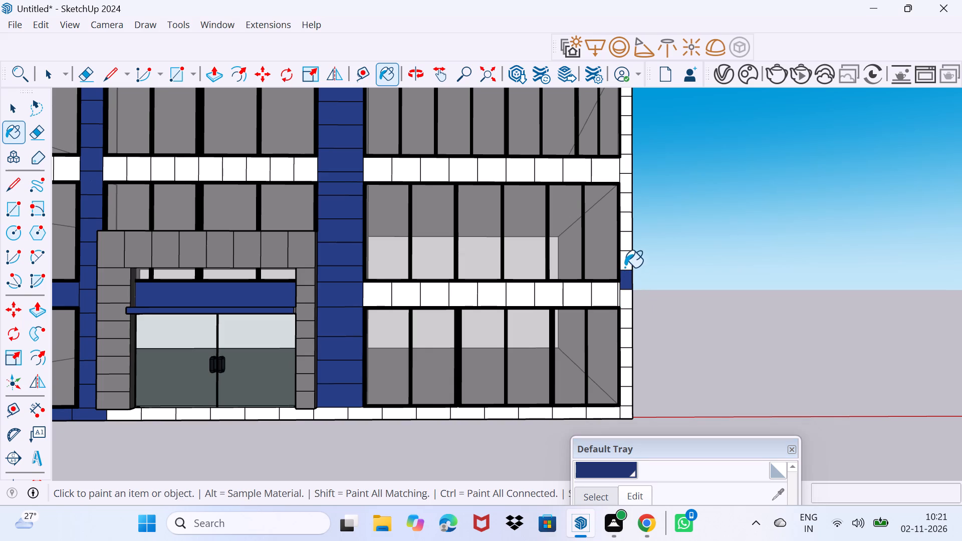
{"action": "left_click", "coordinate": [625, 254]}
{"action": "left_click", "coordinate": [625, 239]}
{"action": "left_click", "coordinate": [627, 226]}
{"action": "left_click", "coordinate": [623, 203]}
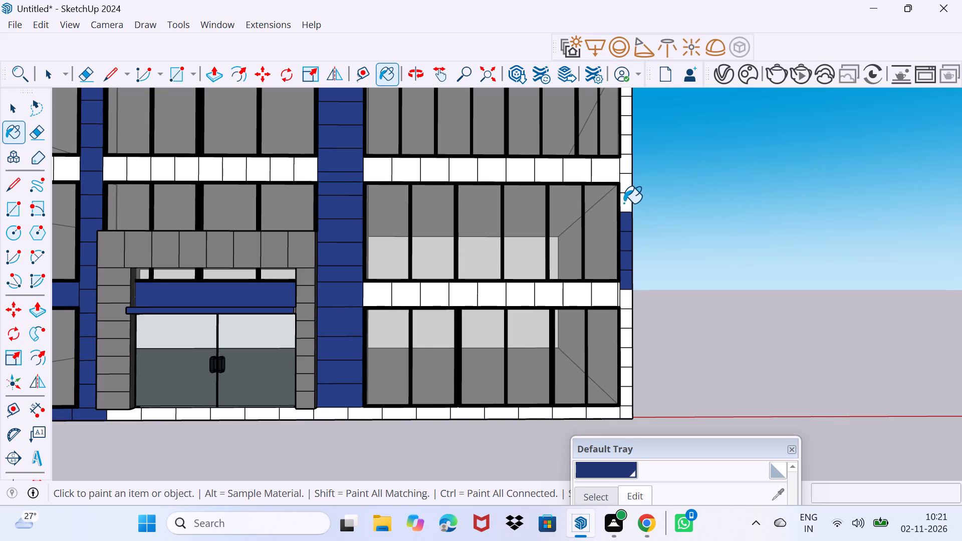
{"action": "left_click", "coordinate": [624, 183]}
{"action": "left_click", "coordinate": [627, 167]}
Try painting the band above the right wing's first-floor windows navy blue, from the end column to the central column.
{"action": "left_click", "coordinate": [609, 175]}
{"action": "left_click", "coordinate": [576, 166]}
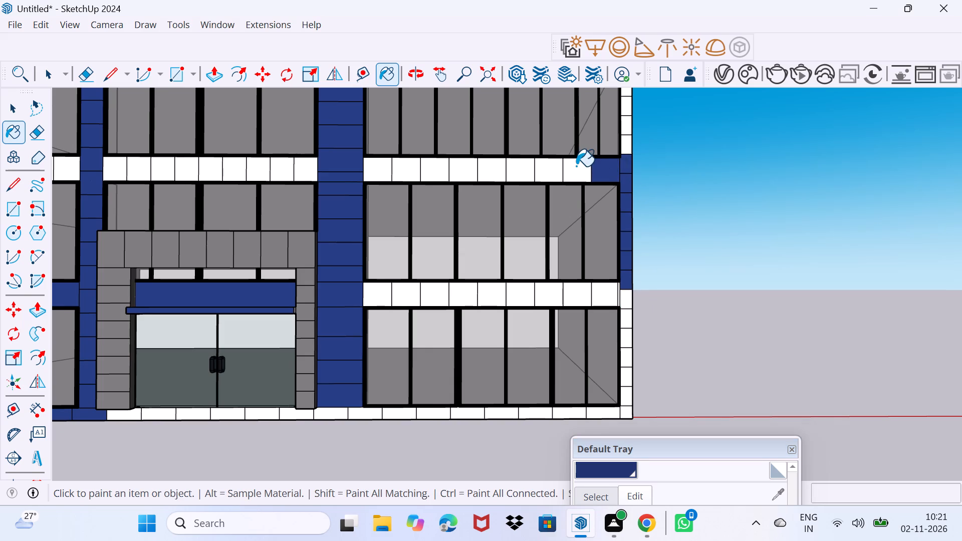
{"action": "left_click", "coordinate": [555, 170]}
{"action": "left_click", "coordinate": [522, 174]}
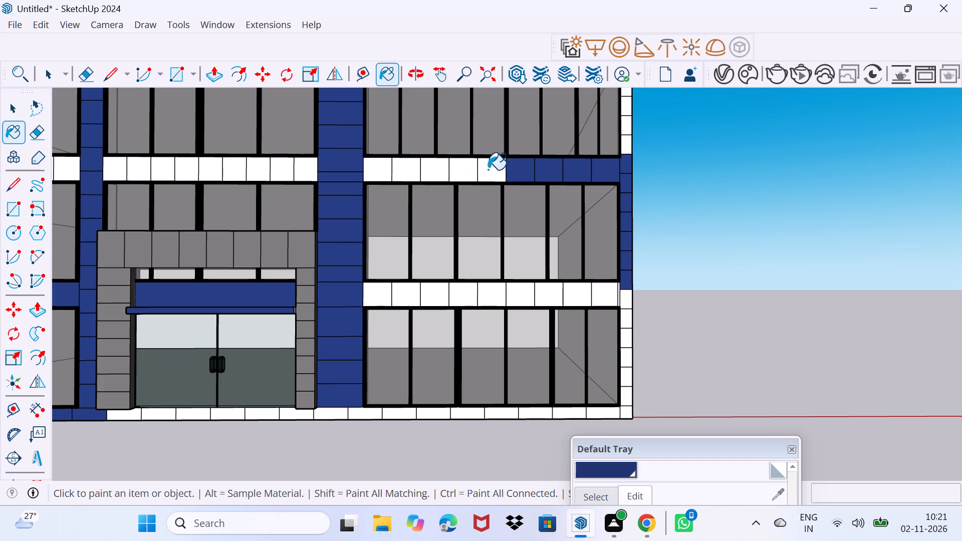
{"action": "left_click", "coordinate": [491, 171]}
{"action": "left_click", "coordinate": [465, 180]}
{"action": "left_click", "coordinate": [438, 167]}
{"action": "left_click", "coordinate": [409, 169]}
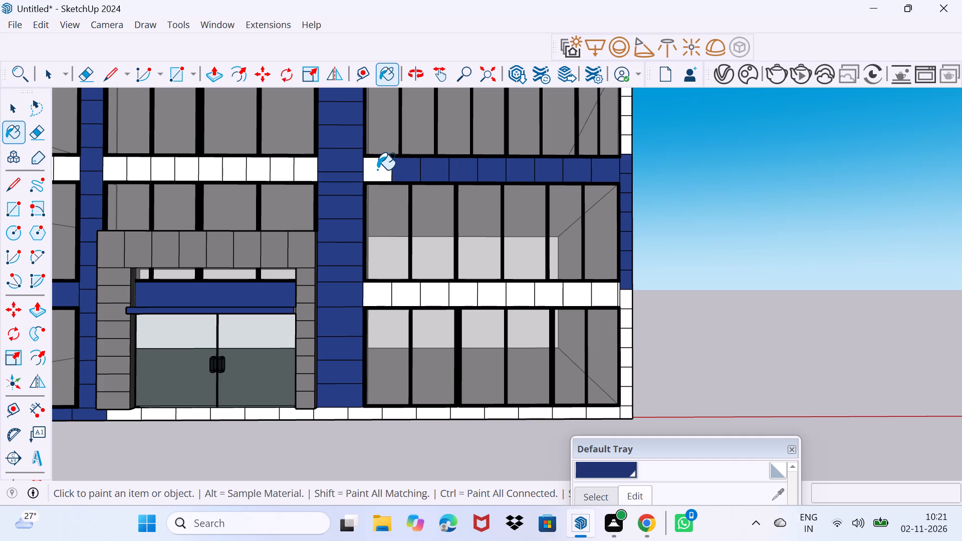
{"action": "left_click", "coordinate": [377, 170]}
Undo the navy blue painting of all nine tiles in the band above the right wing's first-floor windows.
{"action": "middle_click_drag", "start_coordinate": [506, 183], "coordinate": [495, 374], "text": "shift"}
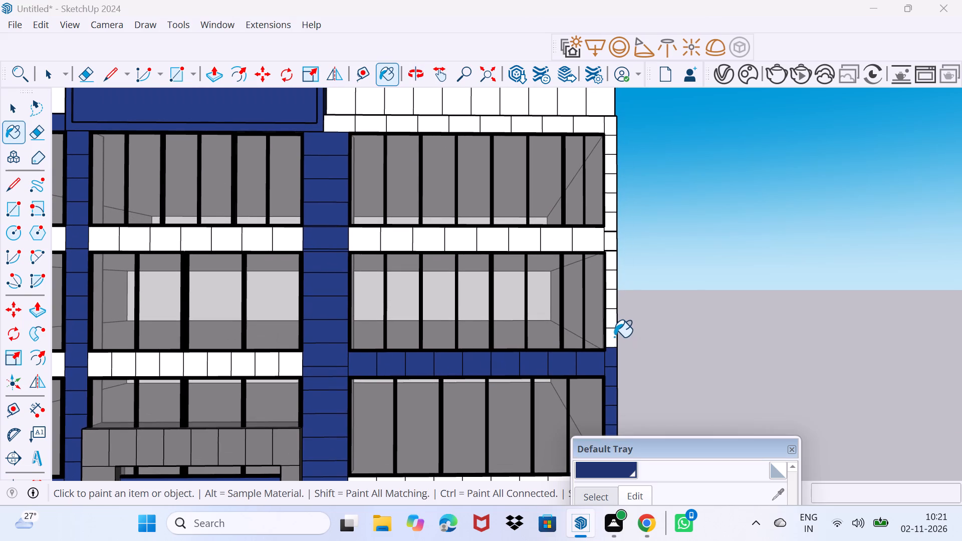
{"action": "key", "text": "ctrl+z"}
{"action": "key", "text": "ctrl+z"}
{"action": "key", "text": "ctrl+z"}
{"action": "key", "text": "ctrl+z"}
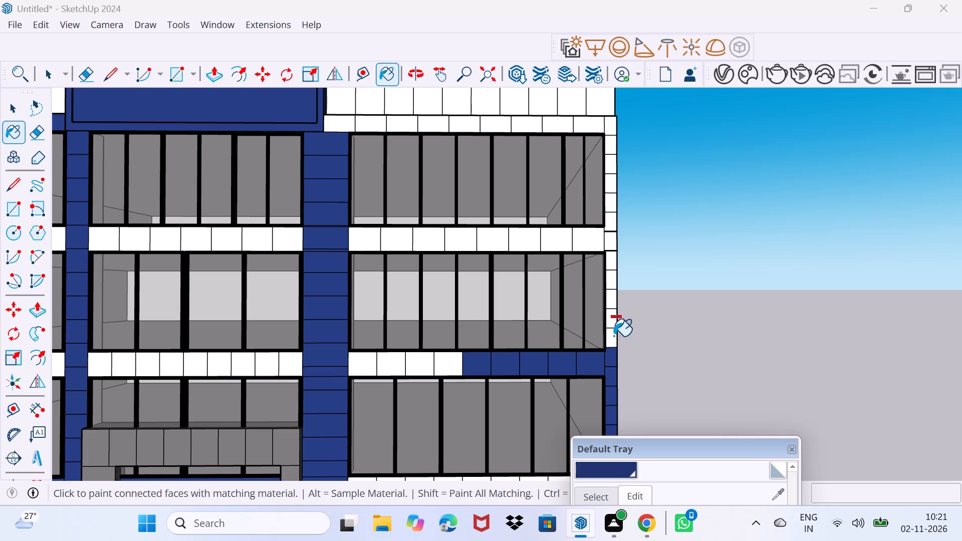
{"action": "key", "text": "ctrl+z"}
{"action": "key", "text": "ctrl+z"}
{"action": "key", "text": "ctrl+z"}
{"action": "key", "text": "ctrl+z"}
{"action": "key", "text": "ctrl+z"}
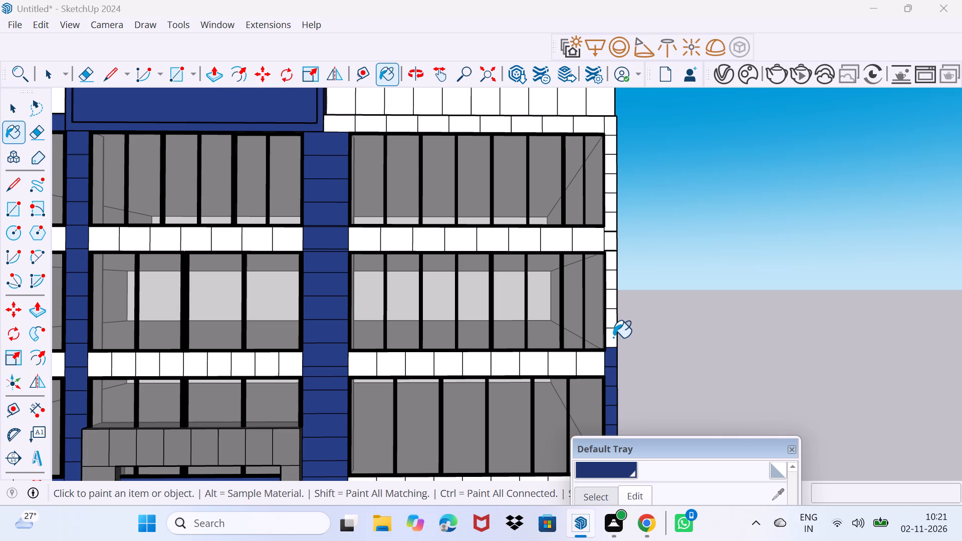
Paint the right end column tiles navy blue beside the second-floor windows and partway up beside the top-floor windows.
{"action": "left_click", "coordinate": [613, 338]}
{"action": "left_click", "coordinate": [614, 319]}
{"action": "left_click", "coordinate": [610, 298]}
{"action": "left_click", "coordinate": [614, 284]}
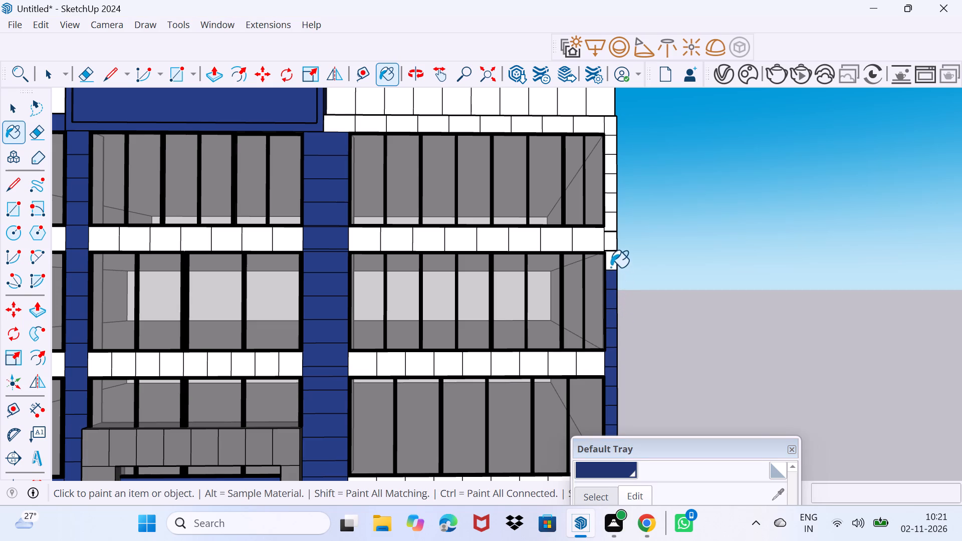
{"action": "left_click", "coordinate": [610, 264]}
{"action": "left_click", "coordinate": [611, 208]}
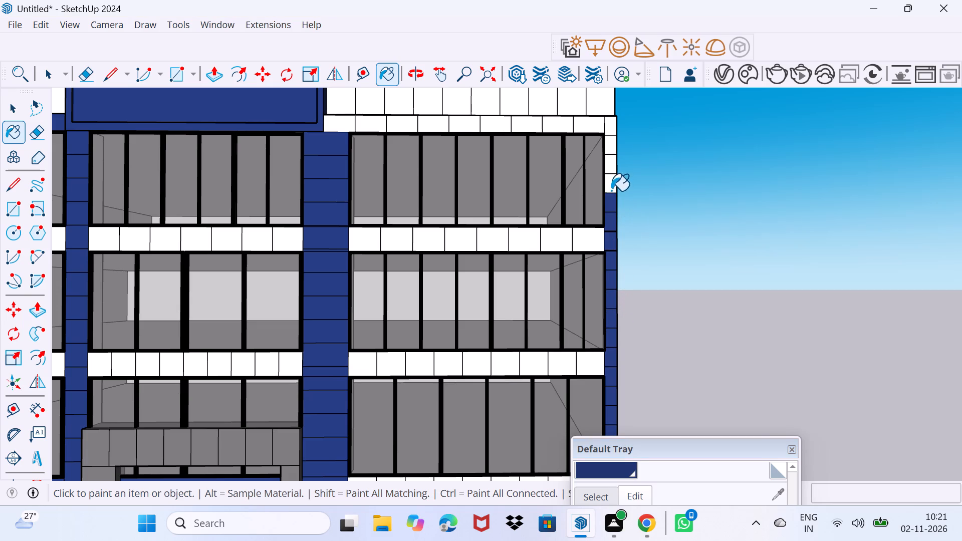
{"action": "left_click", "coordinate": [611, 189]}
{"action": "key", "text": "space"}
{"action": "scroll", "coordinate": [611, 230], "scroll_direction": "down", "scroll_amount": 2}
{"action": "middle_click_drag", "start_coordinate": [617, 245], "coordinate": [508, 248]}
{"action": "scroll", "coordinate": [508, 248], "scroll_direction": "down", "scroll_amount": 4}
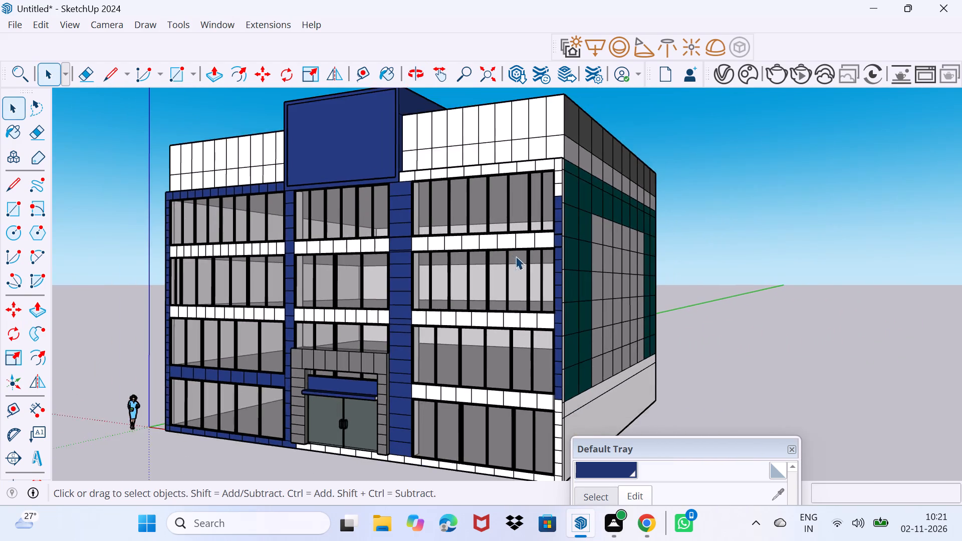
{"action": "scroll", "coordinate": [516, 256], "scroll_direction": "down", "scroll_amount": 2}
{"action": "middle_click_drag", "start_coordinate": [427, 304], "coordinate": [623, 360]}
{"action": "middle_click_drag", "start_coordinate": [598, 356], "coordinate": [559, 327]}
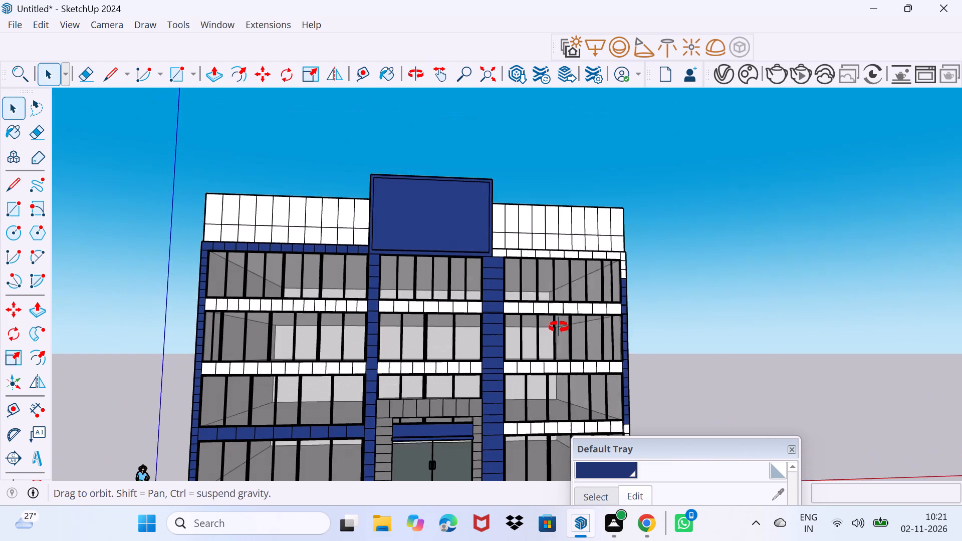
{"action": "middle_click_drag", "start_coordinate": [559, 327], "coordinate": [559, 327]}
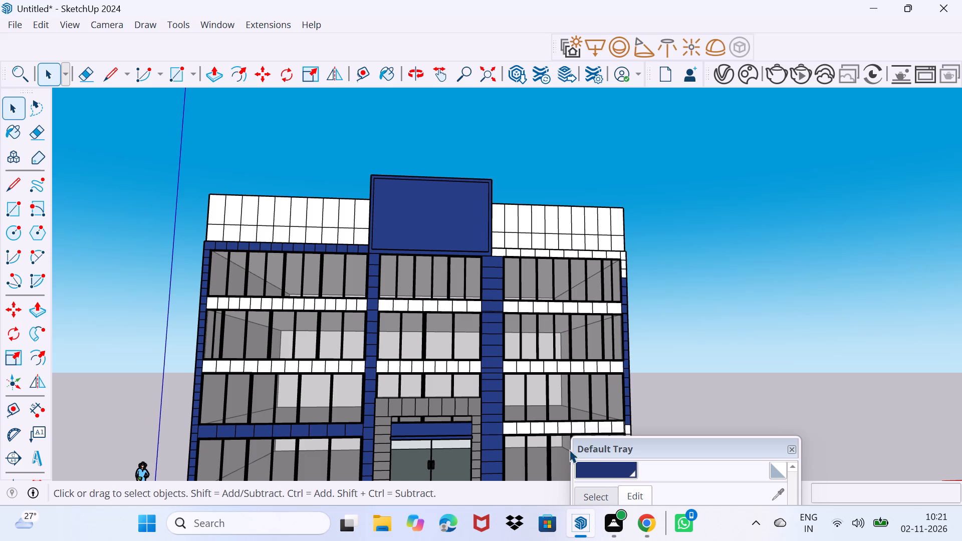
Paint the two outermost tiles of the right wing parapet's upper row with a dark grey from Colors-Named.
{"action": "left_click_drag", "start_coordinate": [711, 447], "coordinate": [795, 276]}
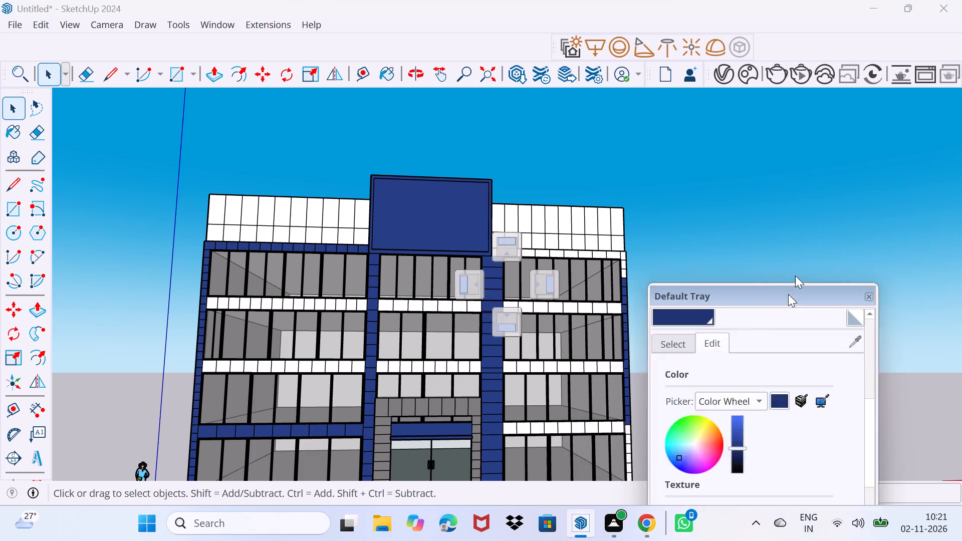
{"action": "left_click_drag", "start_coordinate": [795, 276], "coordinate": [848, 63]}
{"action": "left_click", "coordinate": [733, 117]}
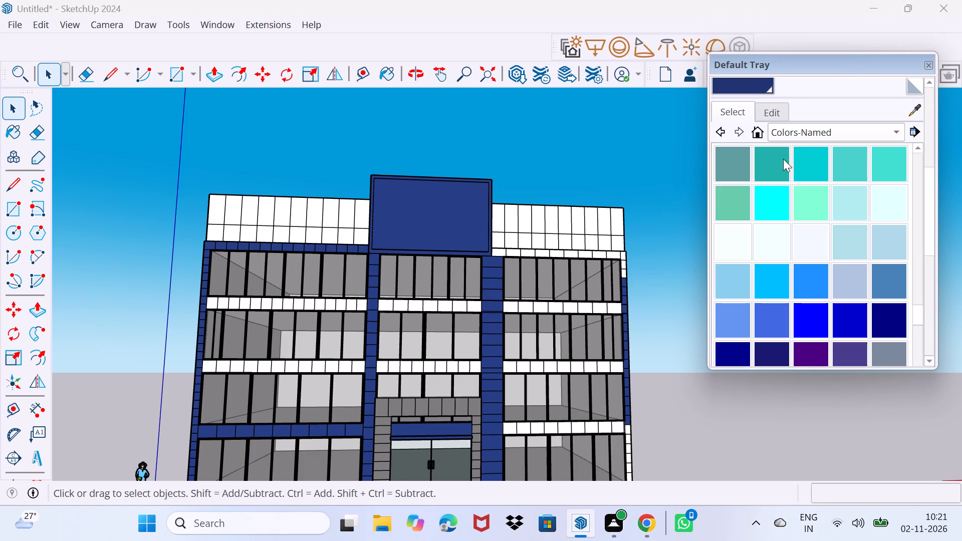
{"action": "scroll", "coordinate": [747, 295], "scroll_direction": "down", "scroll_amount": 9}
{"action": "left_click", "coordinate": [854, 205]}
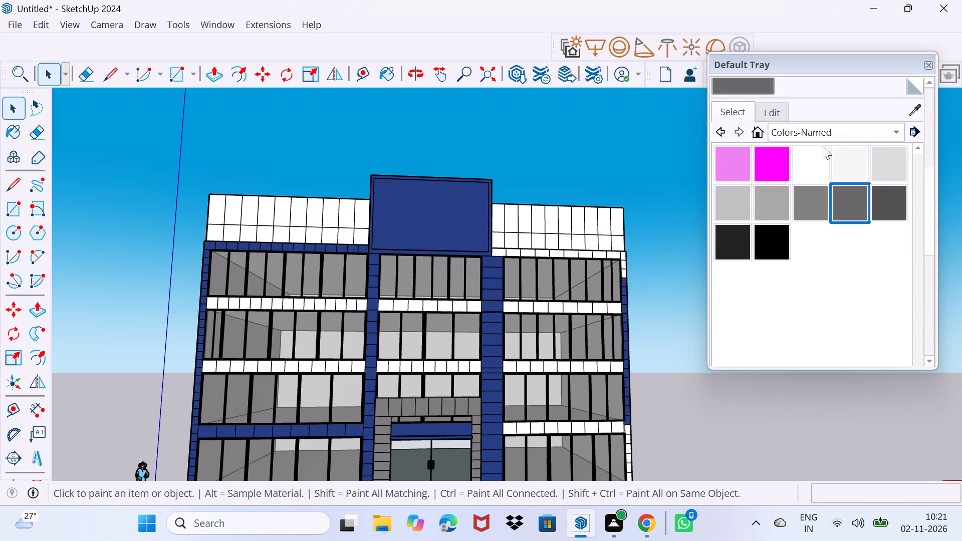
{"action": "left_click_drag", "start_coordinate": [827, 67], "coordinate": [713, 451]}
{"action": "scroll", "coordinate": [647, 320], "scroll_direction": "up", "scroll_amount": 2}
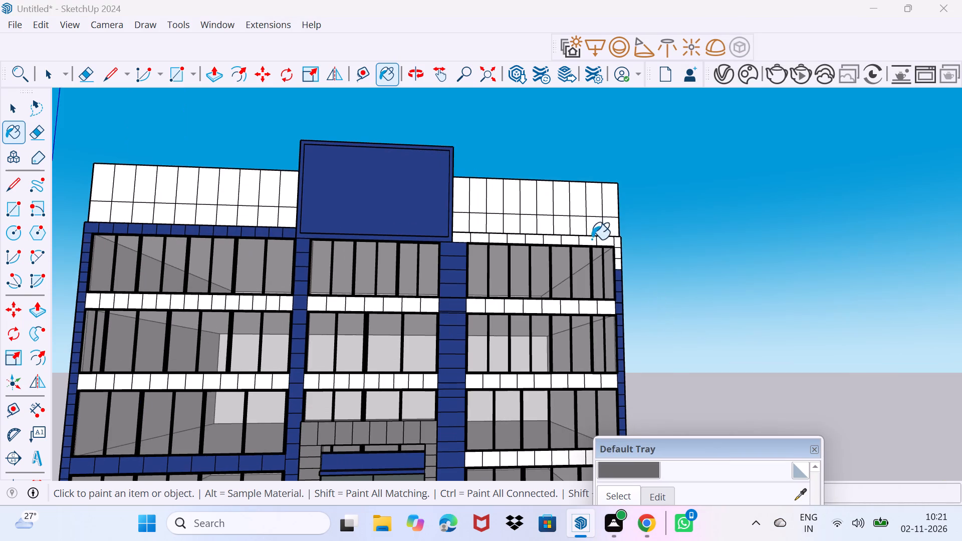
{"action": "middle_click_drag", "start_coordinate": [587, 241], "coordinate": [505, 265]}
{"action": "scroll", "coordinate": [581, 185], "scroll_direction": "up", "scroll_amount": 2}
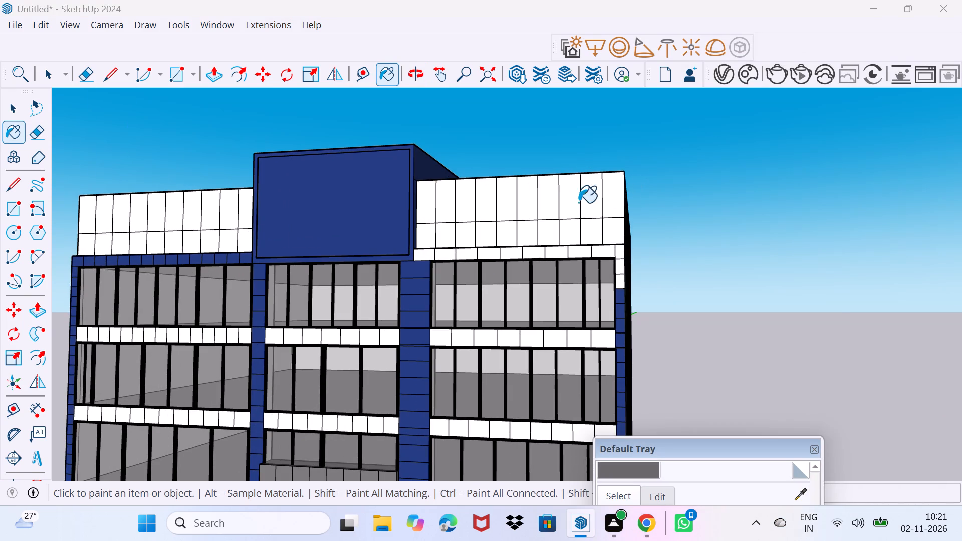
{"action": "left_click", "coordinate": [610, 196]}
{"action": "scroll", "coordinate": [645, 220], "scroll_direction": "up", "scroll_amount": 2}
{"action": "middle_click_drag", "start_coordinate": [616, 223], "coordinate": [403, 240]}
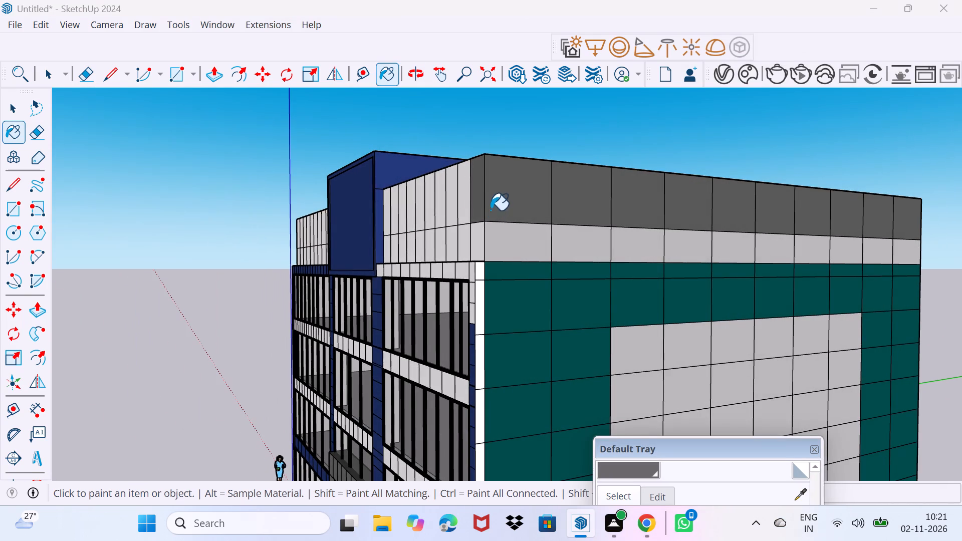
{"action": "left_click", "coordinate": [464, 203]}
Paint the remaining tiles of the right wing parapet's upper row dark grey, up to the central sign panel.
{"action": "middle_click_drag", "start_coordinate": [420, 219], "coordinate": [590, 219]}
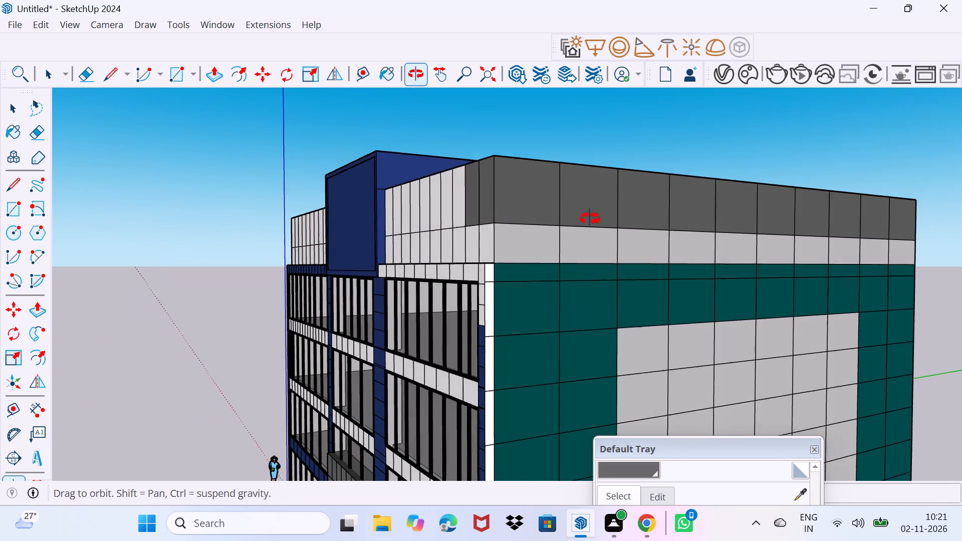
{"action": "middle_click_drag", "start_coordinate": [590, 219], "coordinate": [666, 215]}
{"action": "left_click", "coordinate": [716, 206]}
{"action": "left_click", "coordinate": [687, 207]}
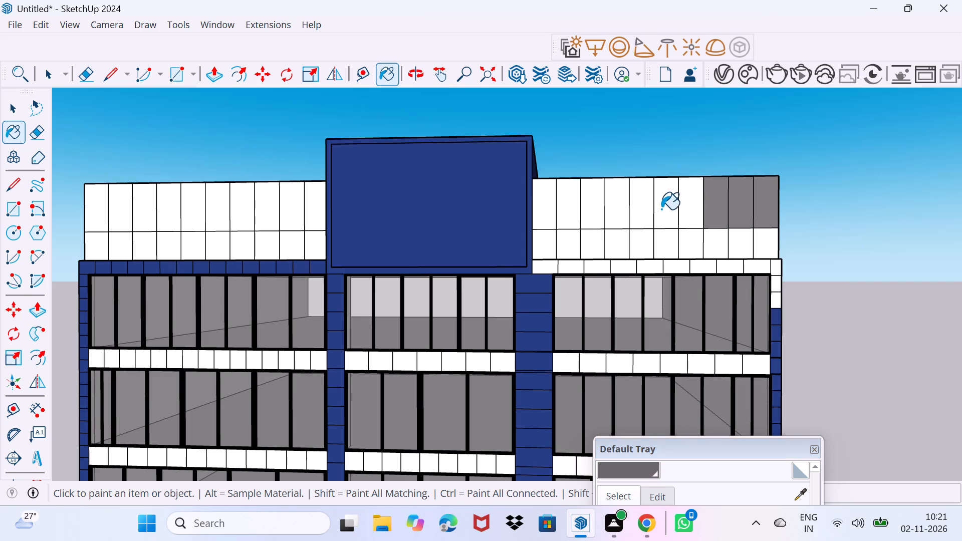
{"action": "left_click", "coordinate": [661, 209]}
{"action": "left_click", "coordinate": [632, 207]}
{"action": "left_click", "coordinate": [616, 206]}
{"action": "left_click", "coordinate": [592, 203]}
{"action": "left_click", "coordinate": [568, 203]}
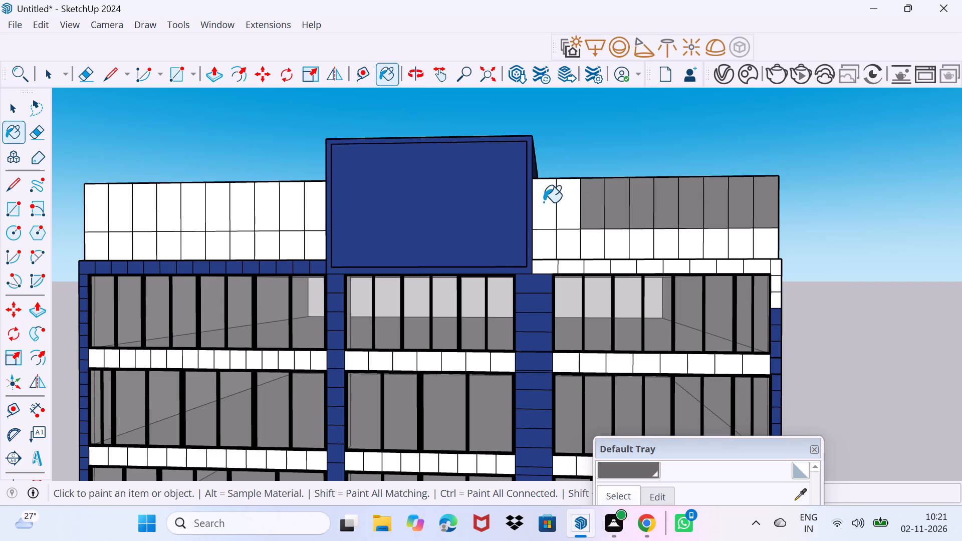
{"action": "left_click", "coordinate": [544, 202]}
Paint all tiles of the left wing parapet's upper row dark grey, from the central sign panel to the outer end.
{"action": "left_click", "coordinate": [314, 197]}
{"action": "left_click", "coordinate": [292, 204]}
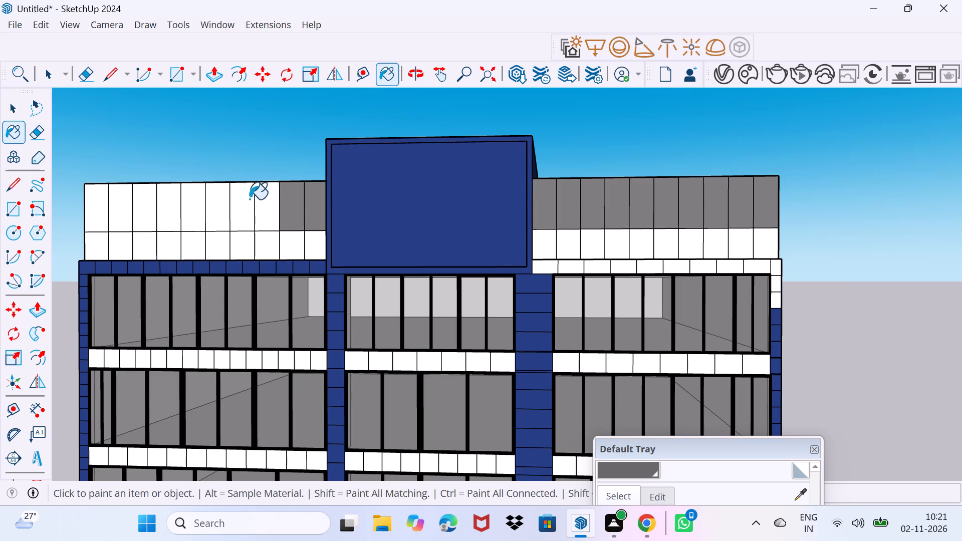
{"action": "left_click", "coordinate": [266, 201]}
{"action": "left_click", "coordinate": [243, 202]}
{"action": "left_click", "coordinate": [204, 193]}
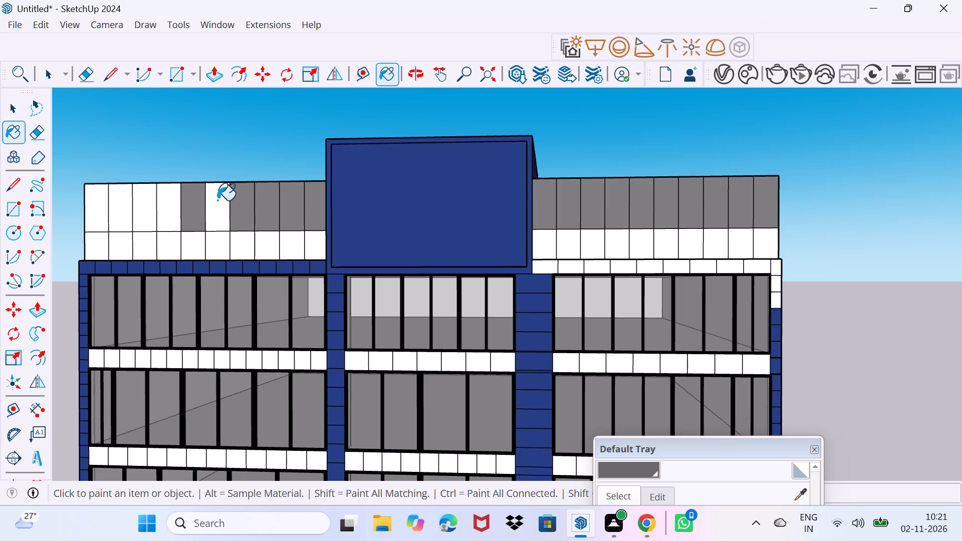
{"action": "left_click", "coordinate": [217, 200]}
{"action": "left_click", "coordinate": [163, 196]}
{"action": "left_click", "coordinate": [146, 203]}
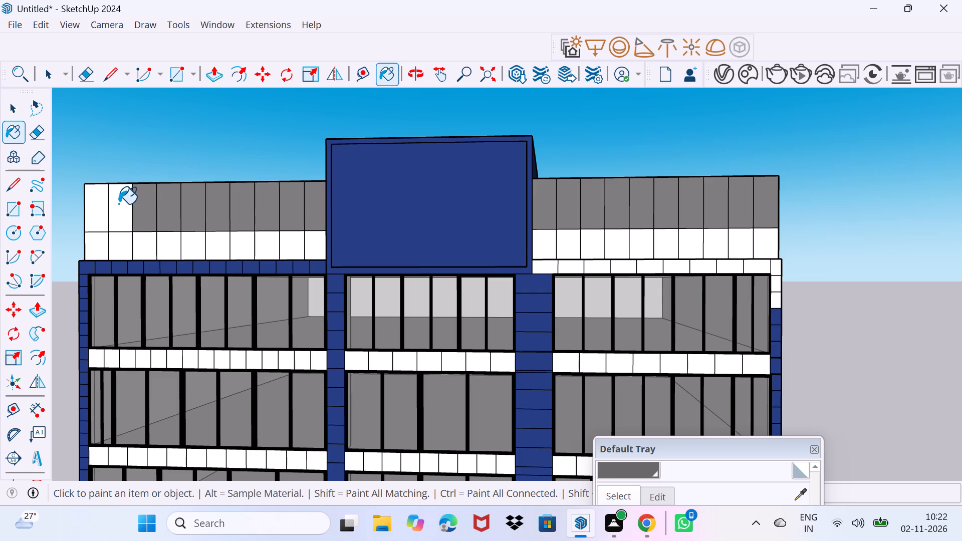
{"action": "left_click", "coordinate": [119, 204]}
{"action": "left_click", "coordinate": [93, 198]}
Paint all tiles of the right wing's band between the first- and second-floor windows dark grey.
{"action": "scroll", "coordinate": [142, 222], "scroll_direction": "down", "scroll_amount": 4}
{"action": "middle_click_drag", "start_coordinate": [233, 340], "coordinate": [258, 245]}
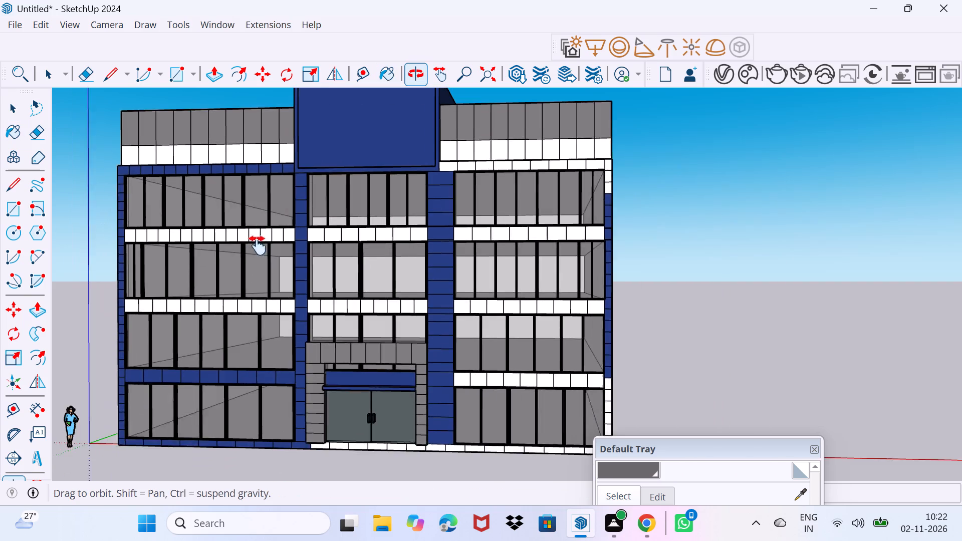
{"action": "middle_click_drag", "start_coordinate": [258, 245], "coordinate": [261, 241]}
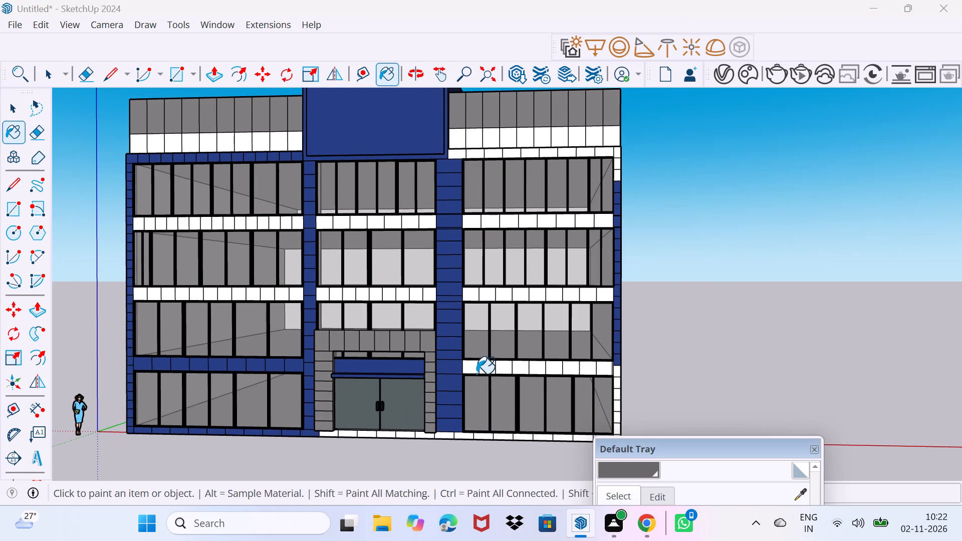
{"action": "scroll", "coordinate": [486, 393], "scroll_direction": "up", "scroll_amount": 2}
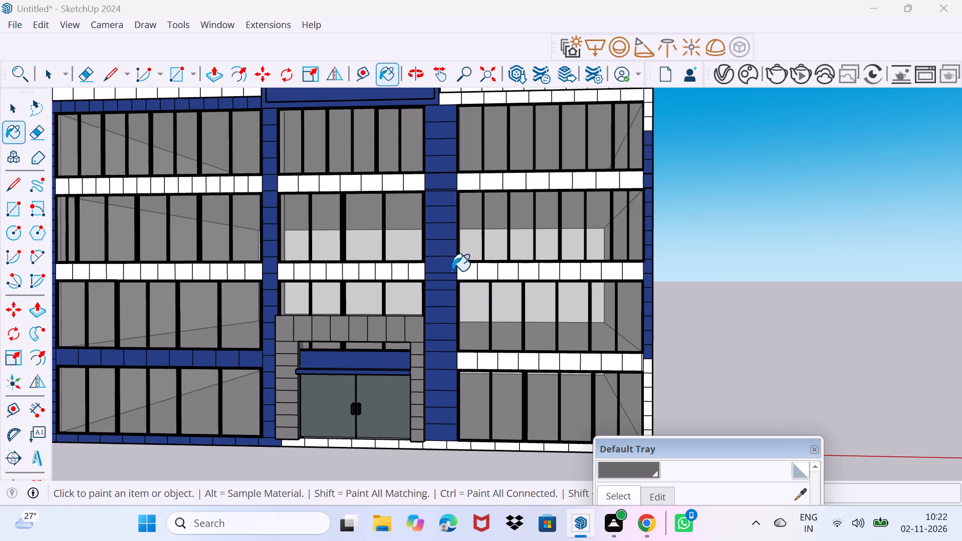
{"action": "left_click", "coordinate": [471, 275]}
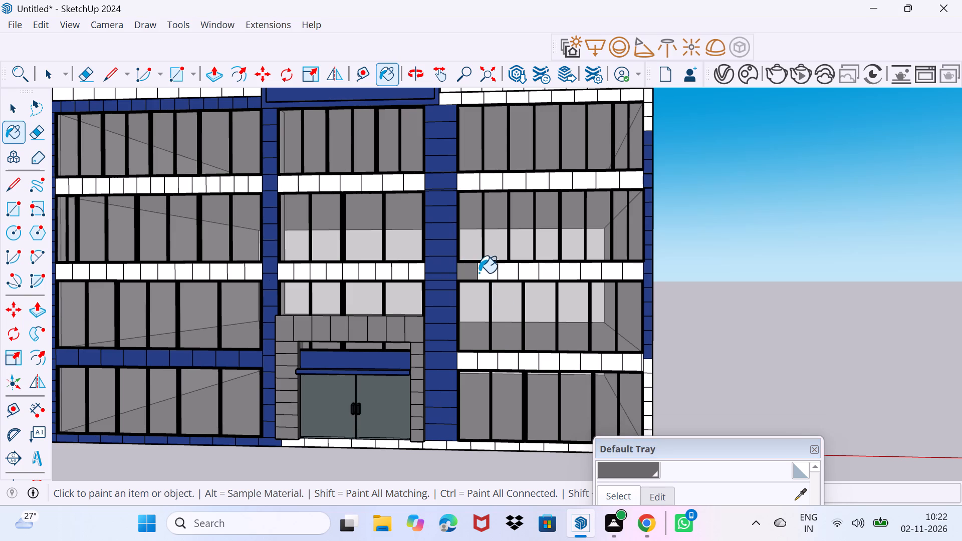
{"action": "left_click", "coordinate": [489, 273]}
{"action": "left_click", "coordinate": [517, 273]}
{"action": "left_click", "coordinate": [532, 273]}
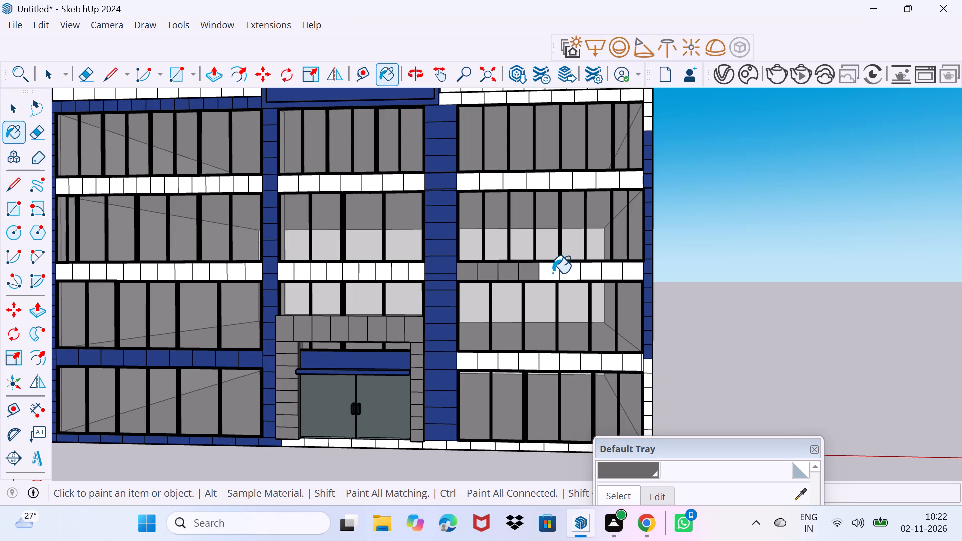
{"action": "left_click", "coordinate": [553, 273]}
{"action": "left_click", "coordinate": [565, 272]}
{"action": "left_click", "coordinate": [589, 273]}
{"action": "left_click", "coordinate": [614, 277]}
{"action": "left_click", "coordinate": [627, 276]}
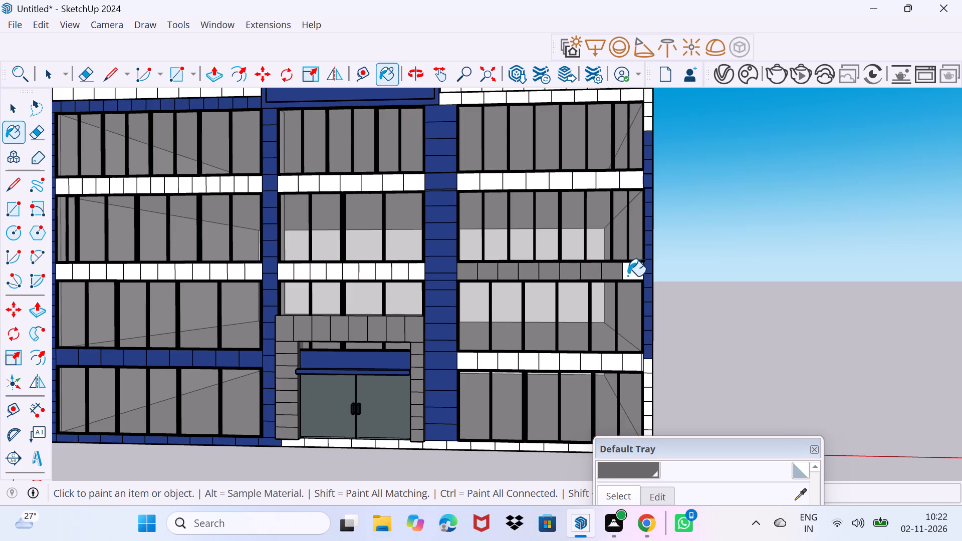
Paint all tiles of the right wing's band between the second- and top-floor windows dark grey.
{"action": "left_click", "coordinate": [476, 186]}
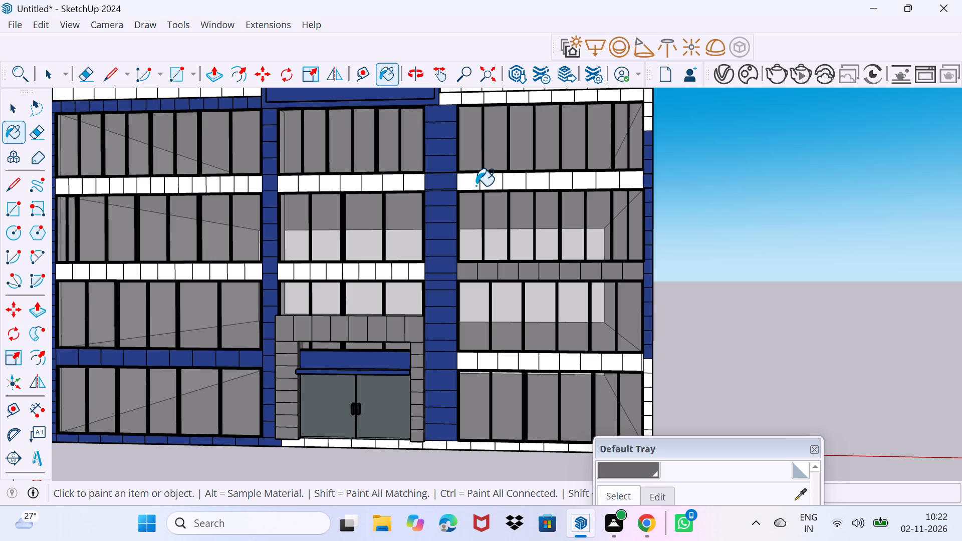
{"action": "left_click", "coordinate": [489, 186]}
{"action": "left_click", "coordinate": [510, 184]}
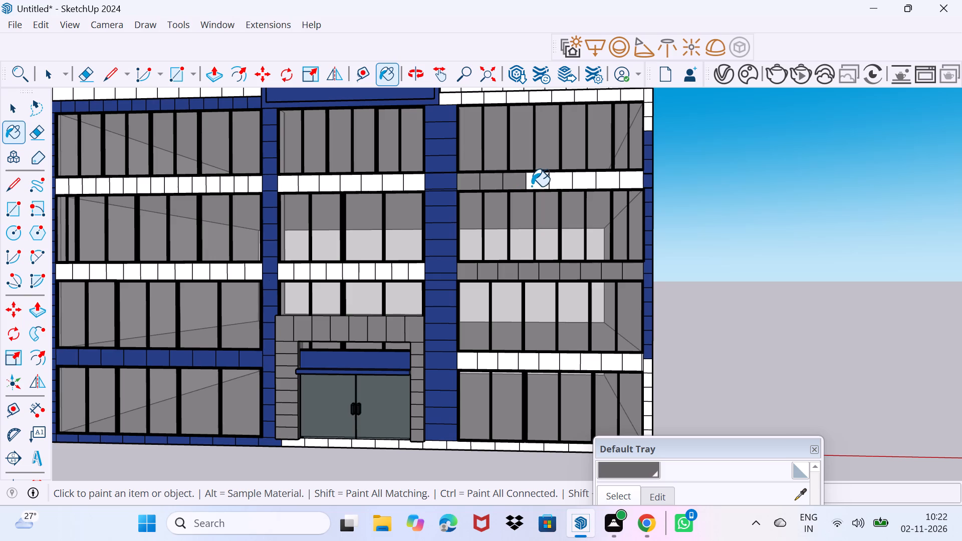
{"action": "left_click", "coordinate": [536, 184]}
{"action": "left_click", "coordinate": [554, 184]}
{"action": "left_click", "coordinate": [579, 188]}
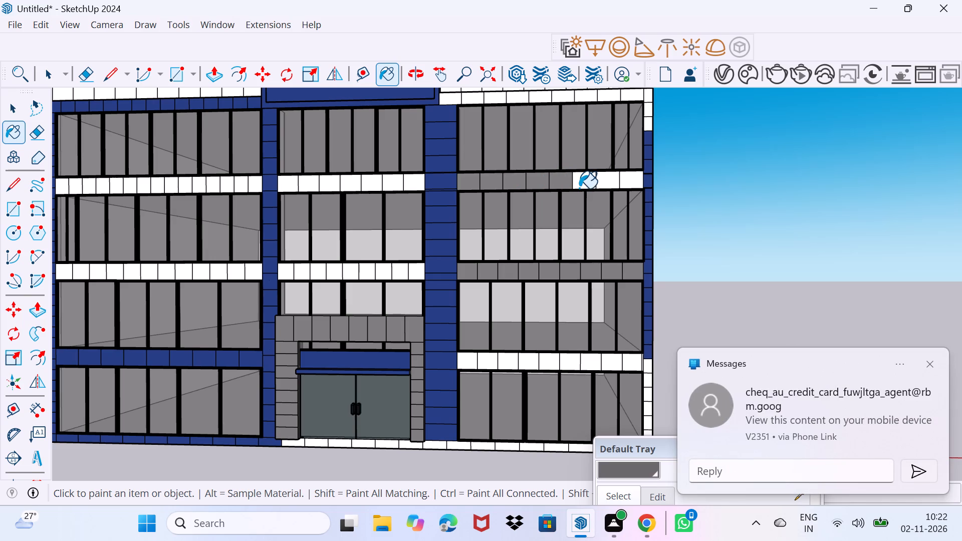
{"action": "left_click", "coordinate": [610, 184]}
{"action": "left_click", "coordinate": [627, 180]}
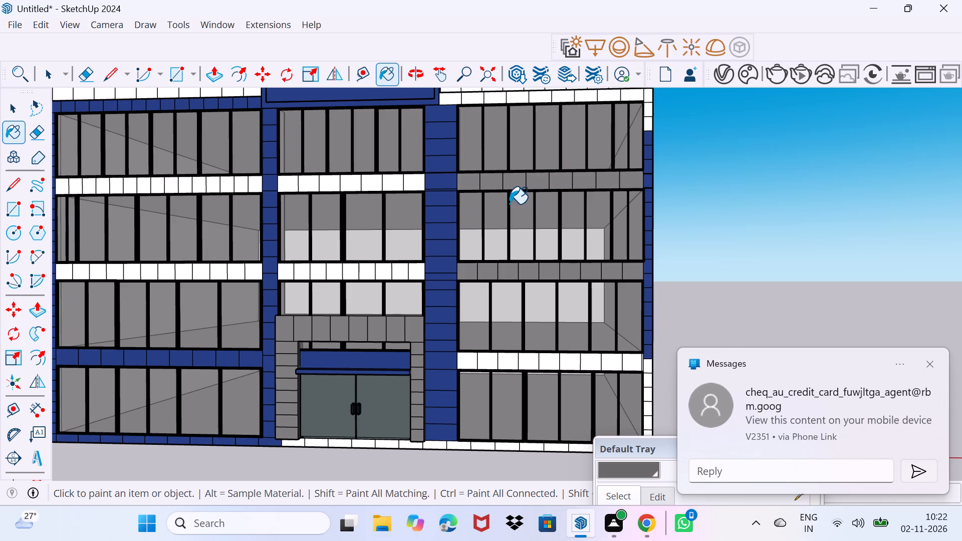
Paint all tiles of the left wing's band between the second- and top-floor windows dark grey, from the column to the outer end.
{"action": "scroll", "coordinate": [510, 204], "scroll_direction": "down", "scroll_amount": 1}
{"action": "middle_click_drag", "start_coordinate": [501, 209], "coordinate": [696, 229]}
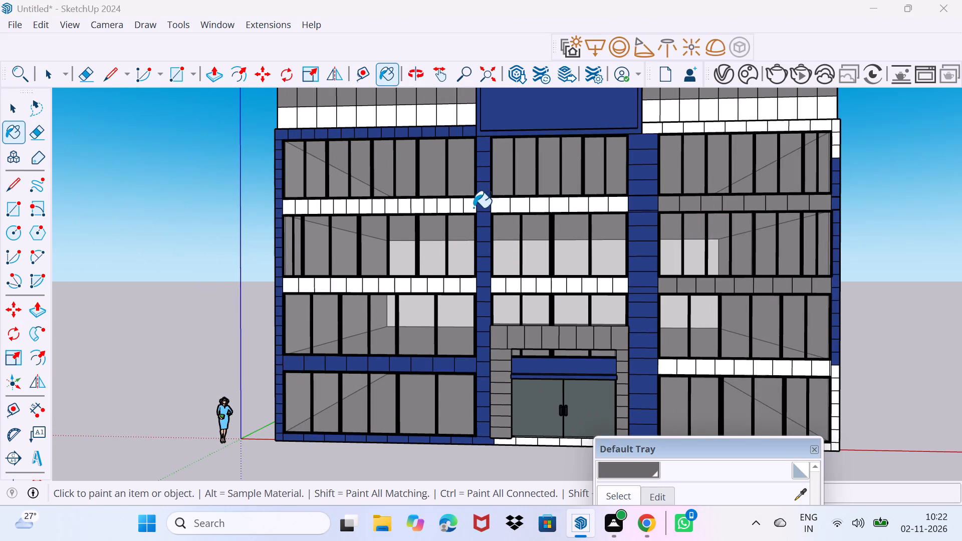
{"action": "left_click", "coordinate": [470, 209]}
{"action": "left_click", "coordinate": [456, 208]}
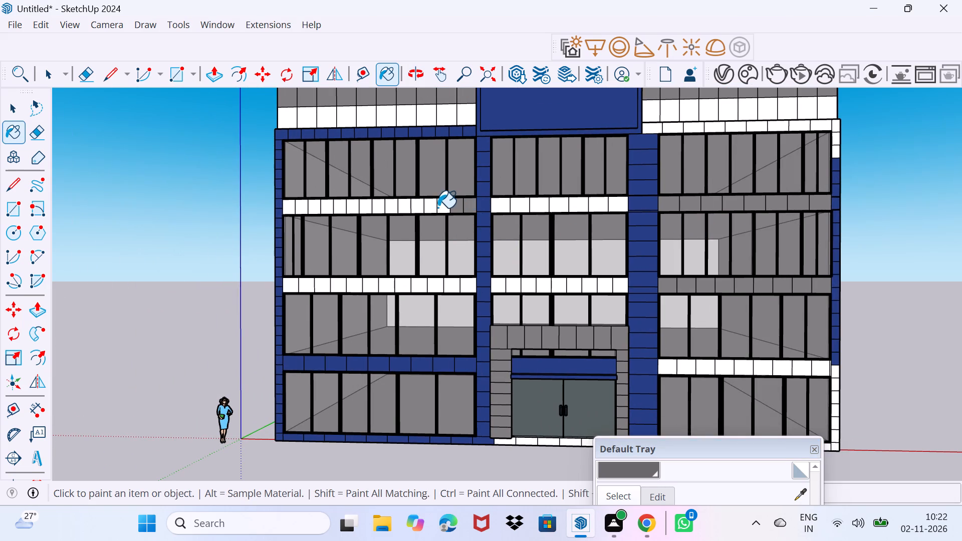
{"action": "left_click", "coordinate": [428, 207]}
{"action": "left_click", "coordinate": [442, 208]}
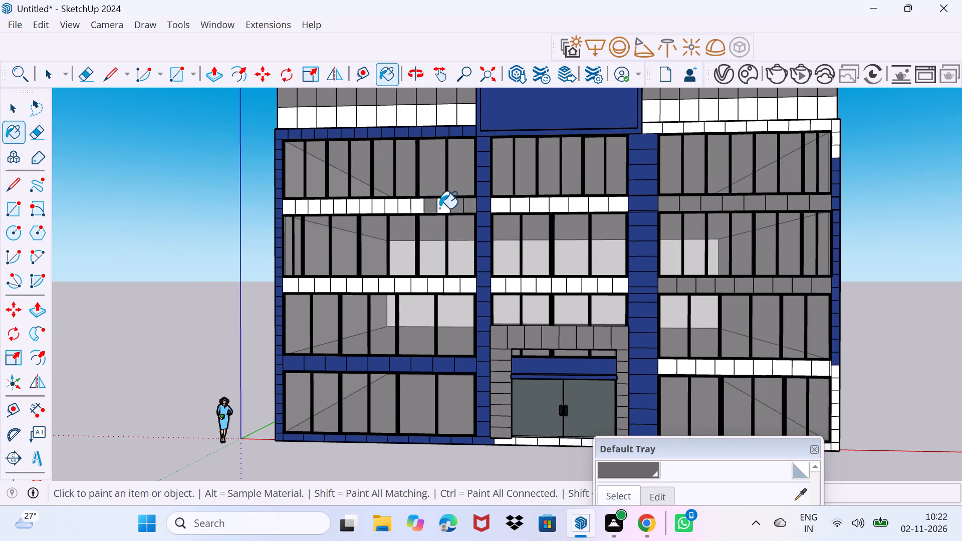
{"action": "left_click", "coordinate": [405, 209]}
{"action": "left_click", "coordinate": [413, 206]}
{"action": "left_click", "coordinate": [378, 208]}
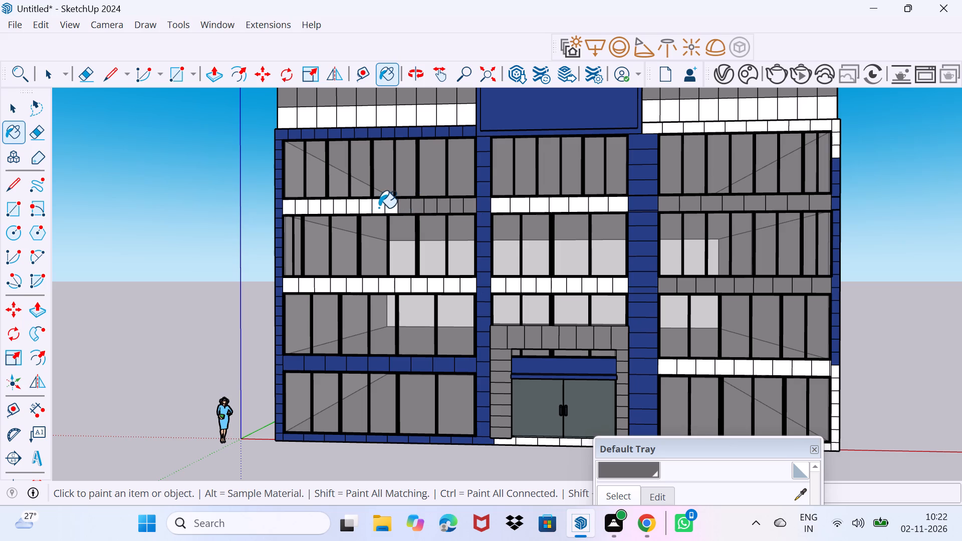
{"action": "left_click", "coordinate": [391, 208]}
{"action": "left_click", "coordinate": [362, 208]}
{"action": "left_click", "coordinate": [354, 209]}
{"action": "left_click", "coordinate": [334, 208]}
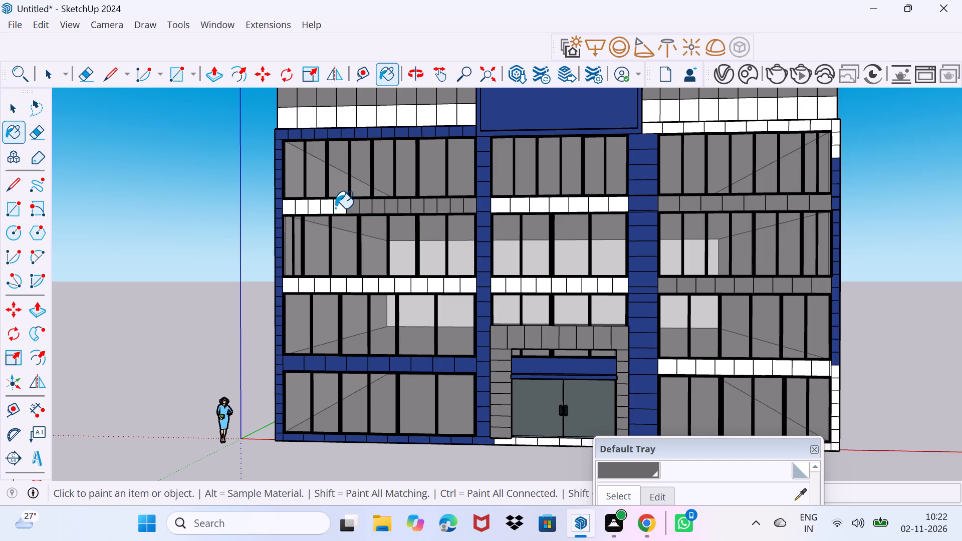
{"action": "left_click", "coordinate": [326, 207]}
{"action": "left_click", "coordinate": [317, 209]}
{"action": "left_click", "coordinate": [306, 207]}
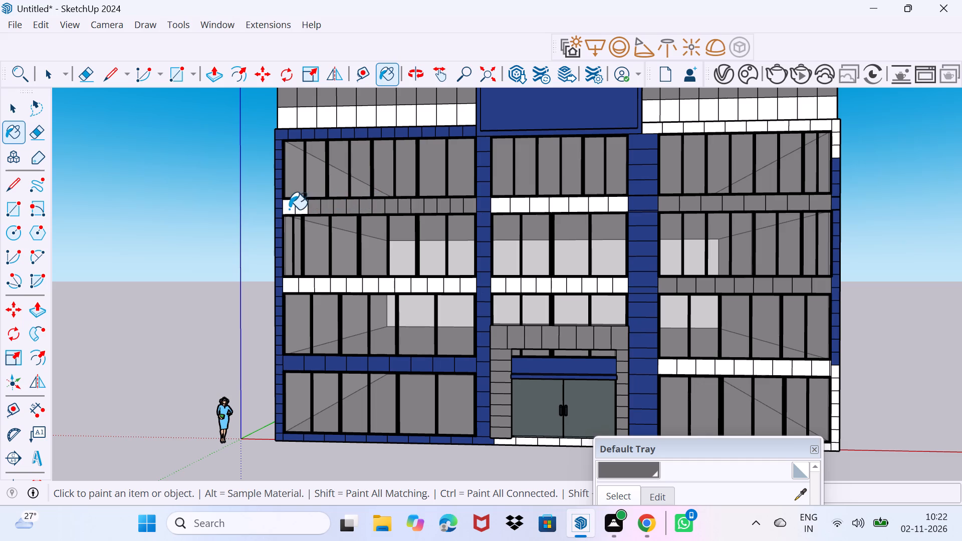
{"action": "left_click", "coordinate": [286, 209]}
Paint all tiles of the central bay's band between the first- and second-floor windows with the navy blue In Model material.
{"action": "left_click_drag", "start_coordinate": [635, 444], "coordinate": [663, 286]}
{"action": "left_click", "coordinate": [706, 350]}
{"action": "left_click", "coordinate": [708, 262]}
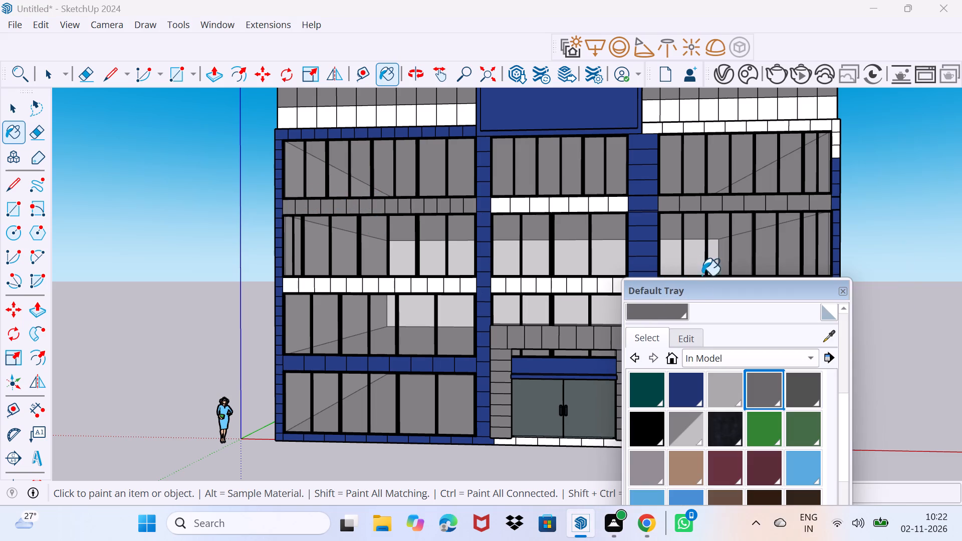
{"action": "left_click", "coordinate": [694, 388]}
{"action": "left_click_drag", "start_coordinate": [721, 282], "coordinate": [668, 417]}
{"action": "scroll", "coordinate": [519, 262], "scroll_direction": "up", "scroll_amount": 1}
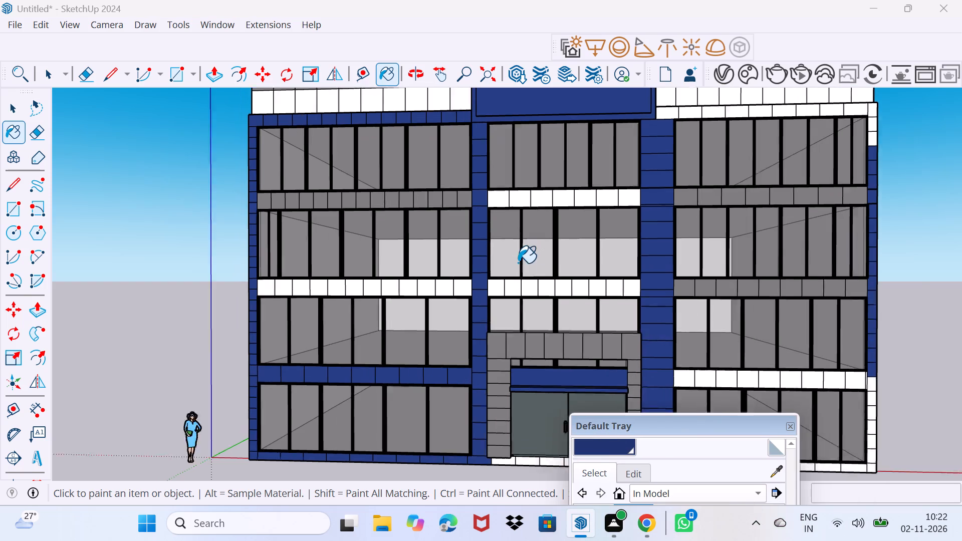
{"action": "scroll", "coordinate": [518, 263], "scroll_direction": "up", "scroll_amount": 1}
{"action": "left_click", "coordinate": [500, 290]}
{"action": "left_click", "coordinate": [517, 289]}
{"action": "left_click_drag", "start_coordinate": [530, 291], "coordinate": [537, 292]}
{"action": "left_click_drag", "start_coordinate": [551, 294], "coordinate": [556, 294]}
{"action": "left_click", "coordinate": [570, 295]}
{"action": "left_click", "coordinate": [585, 295]}
{"action": "left_click", "coordinate": [606, 290]}
{"action": "left_click", "coordinate": [622, 293]}
{"action": "left_click", "coordinate": [648, 300]}
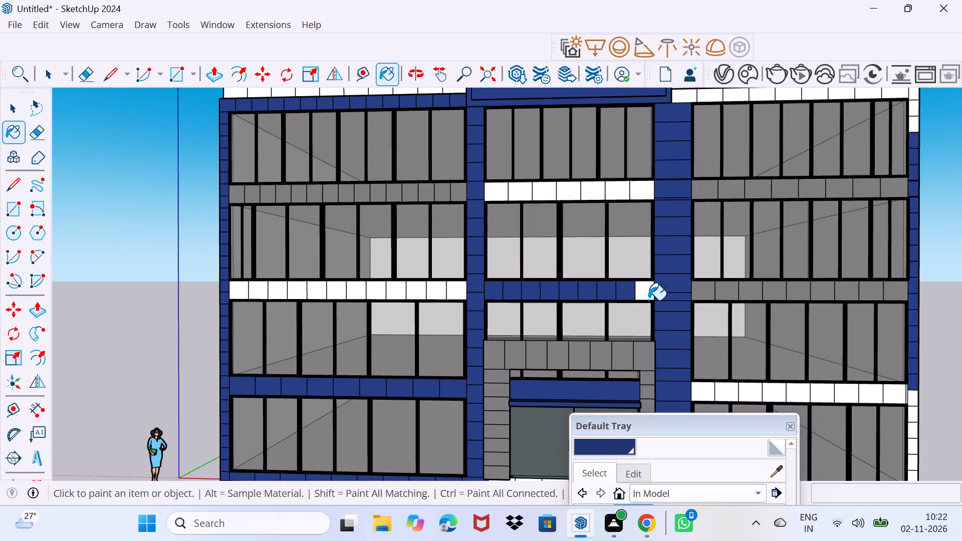
{"action": "left_click", "coordinate": [648, 288]}
Paint all tiles of the left wing's band between the first- and second-floor windows with the light grey In Model material.
{"action": "scroll", "coordinate": [640, 293], "scroll_direction": "down", "scroll_amount": 7}
{"action": "middle_click_drag", "start_coordinate": [612, 292], "coordinate": [590, 309]}
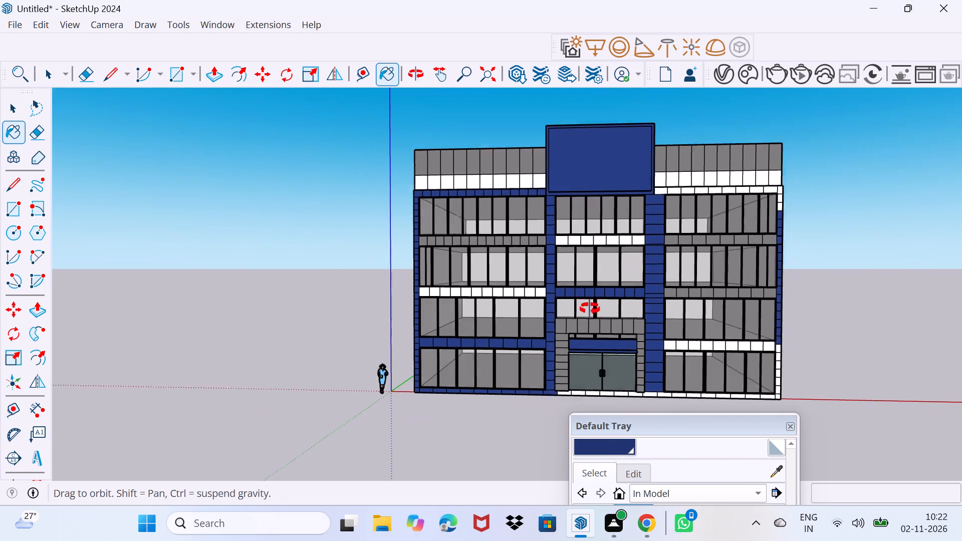
{"action": "middle_click_drag", "start_coordinate": [590, 309], "coordinate": [544, 225]}
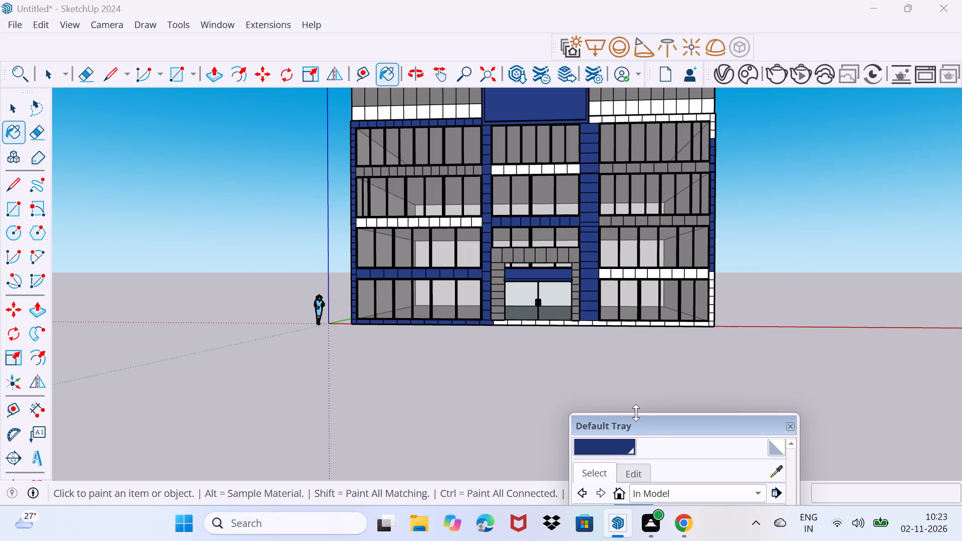
{"action": "left_click_drag", "start_coordinate": [641, 428], "coordinate": [670, 217]}
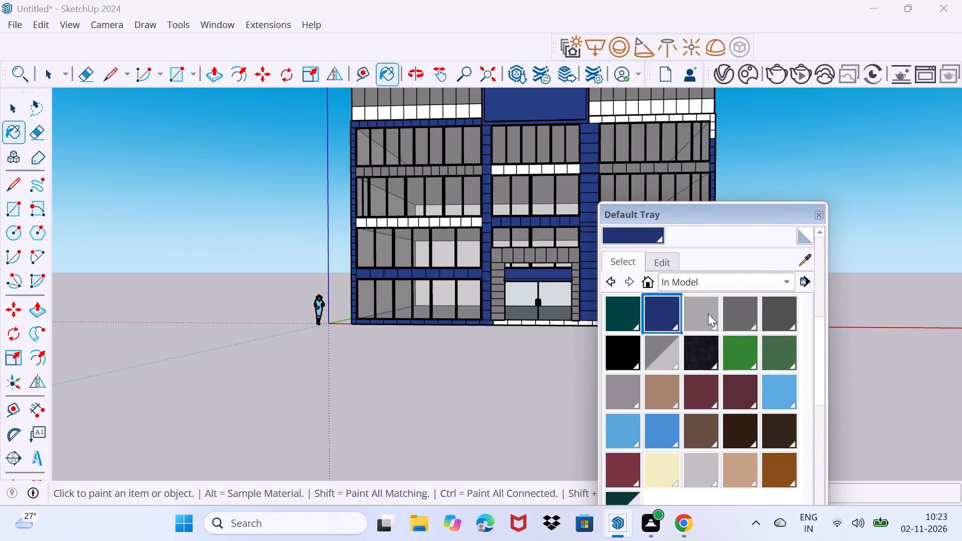
{"action": "left_click", "coordinate": [696, 464]}
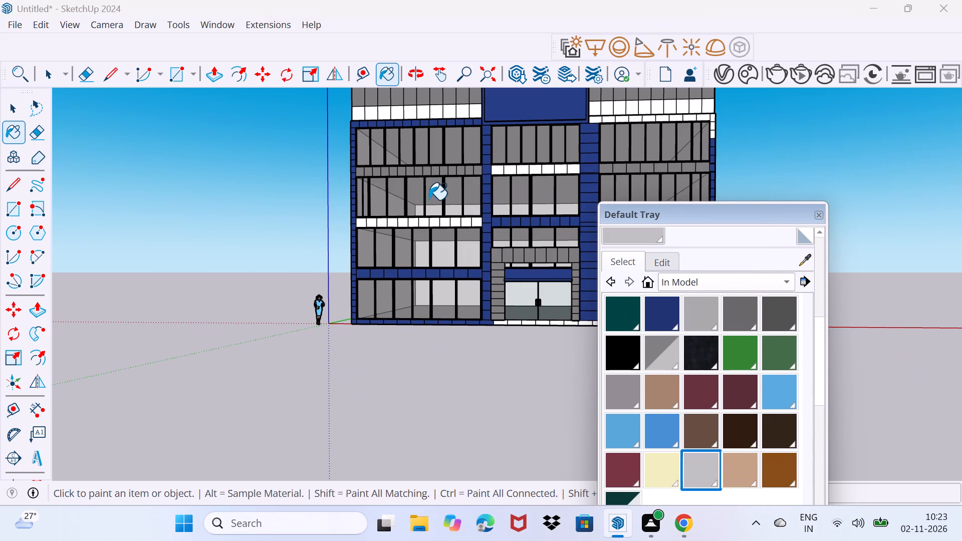
{"action": "scroll", "coordinate": [429, 200], "scroll_direction": "up", "scroll_amount": 4}
{"action": "left_click", "coordinate": [504, 233]}
{"action": "left_click", "coordinate": [484, 234]}
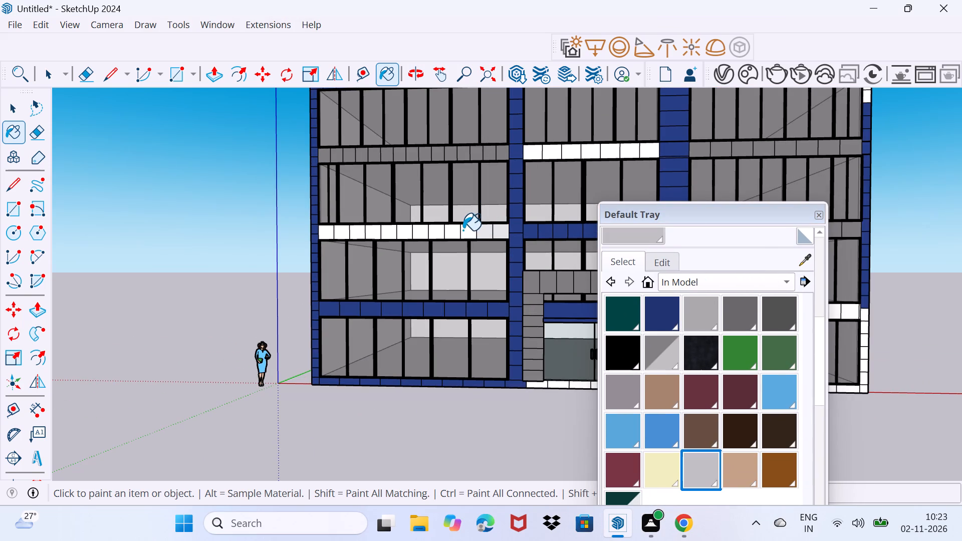
{"action": "left_click", "coordinate": [464, 234]}
{"action": "left_click", "coordinate": [454, 232]}
{"action": "left_click", "coordinate": [432, 230]}
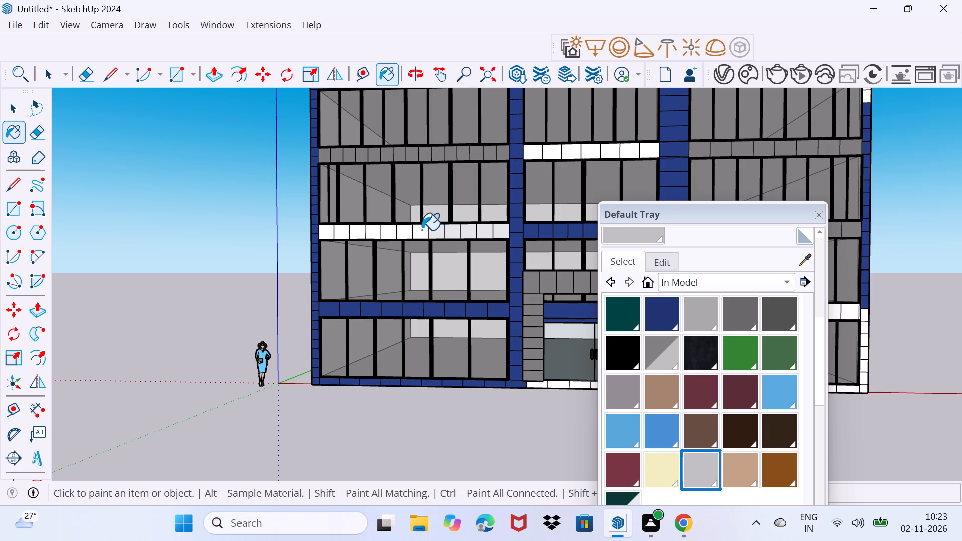
{"action": "left_click", "coordinate": [422, 230]}
{"action": "left_click", "coordinate": [402, 229]}
{"action": "left_click", "coordinate": [391, 232]}
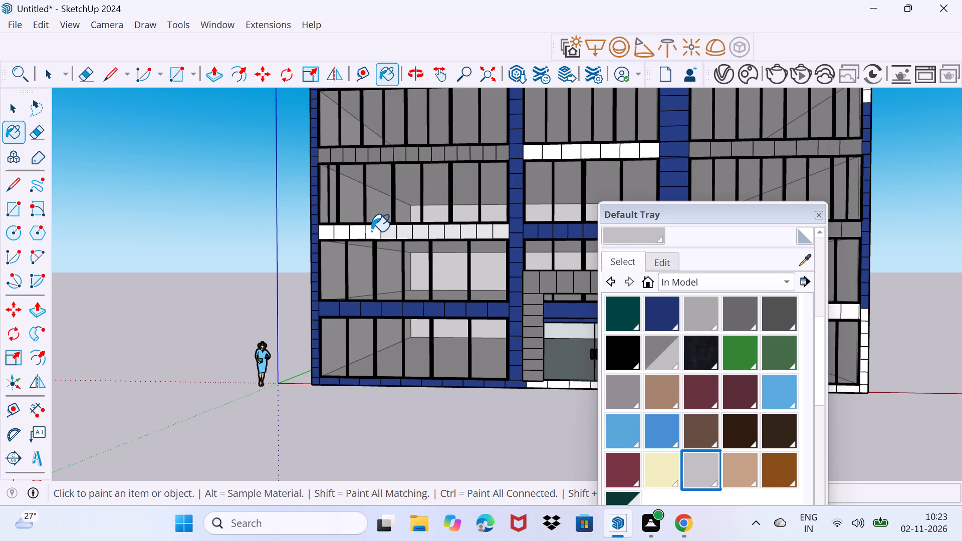
{"action": "left_click", "coordinate": [367, 231]}
{"action": "left_click", "coordinate": [361, 231]}
{"action": "left_click", "coordinate": [335, 231]}
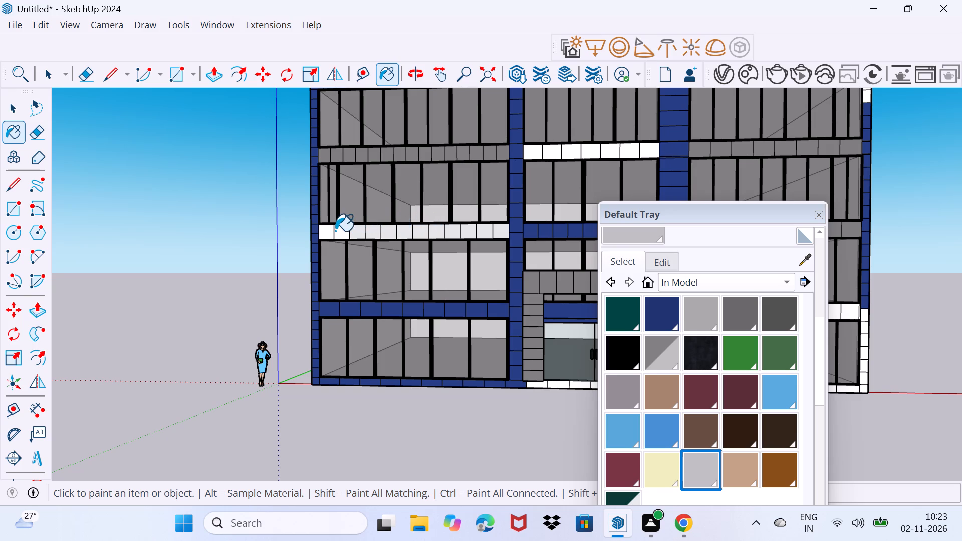
{"action": "left_click", "coordinate": [331, 231]}
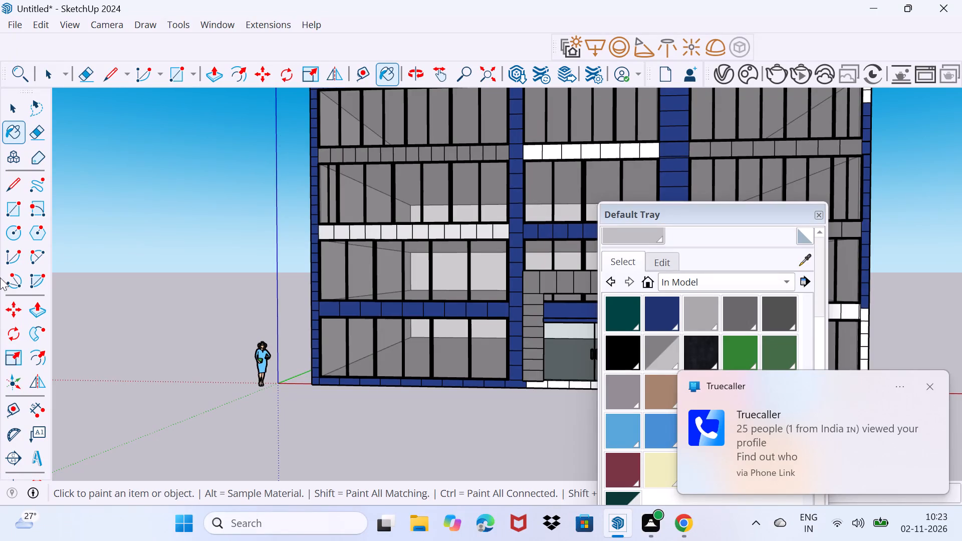
Paint all tiles of the right wing's band between the ground- and first-floor windows light grey, from the column to the outer end.
{"action": "scroll", "coordinate": [486, 250], "scroll_direction": "up", "scroll_amount": 3}
{"action": "middle_click_drag", "start_coordinate": [485, 280], "coordinate": [319, 313]}
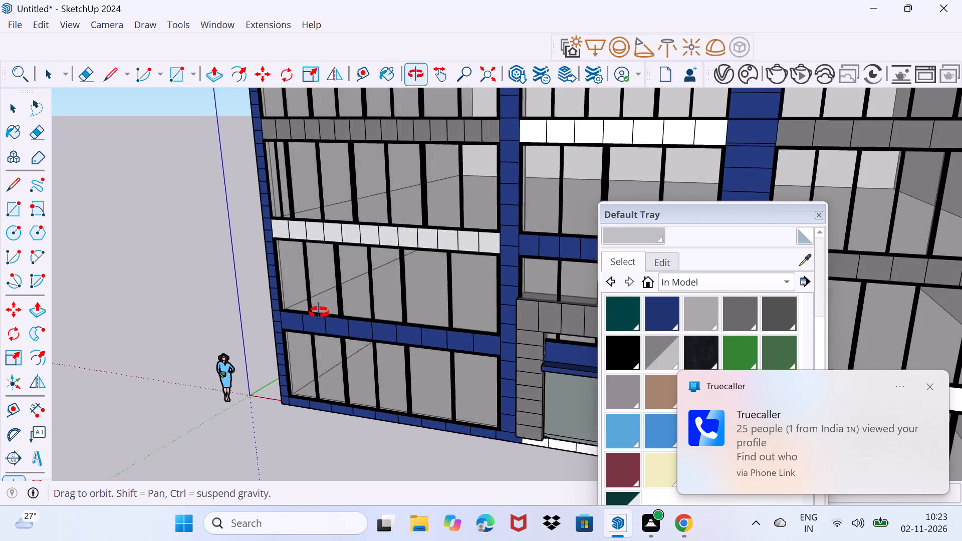
{"action": "middle_click_drag", "start_coordinate": [319, 313], "coordinate": [622, 302]}
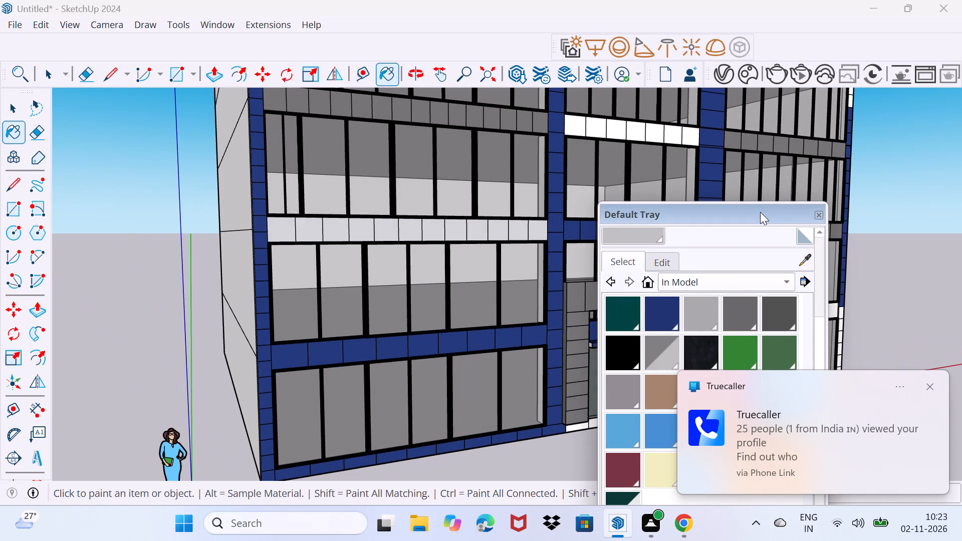
{"action": "left_click_drag", "start_coordinate": [760, 212], "coordinate": [710, 503]}
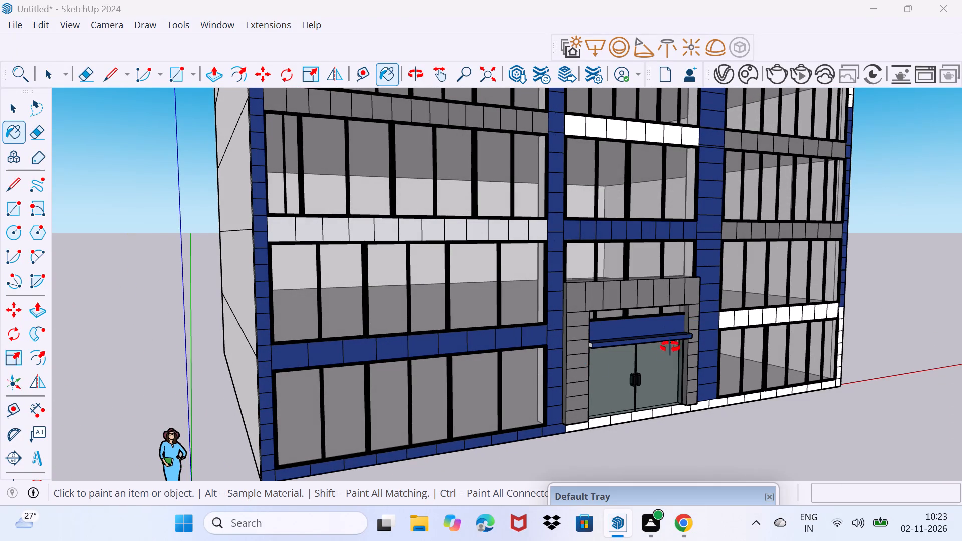
{"action": "middle_click_drag", "start_coordinate": [675, 345], "coordinate": [488, 371]}
{"action": "scroll", "coordinate": [561, 354], "scroll_direction": "up", "scroll_amount": 9}
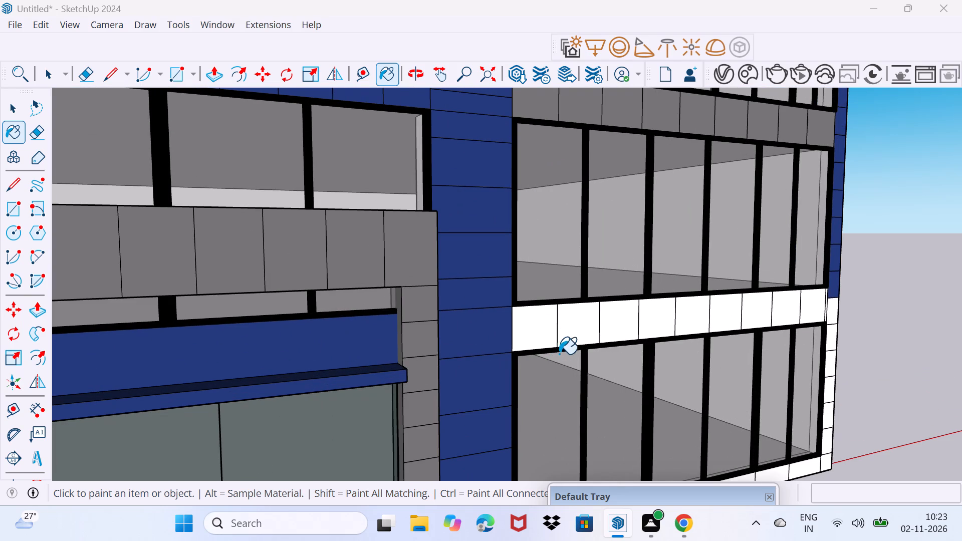
{"action": "left_click", "coordinate": [551, 343]}
{"action": "left_click", "coordinate": [586, 333]}
{"action": "left_click", "coordinate": [627, 319]}
{"action": "left_click", "coordinate": [659, 319]}
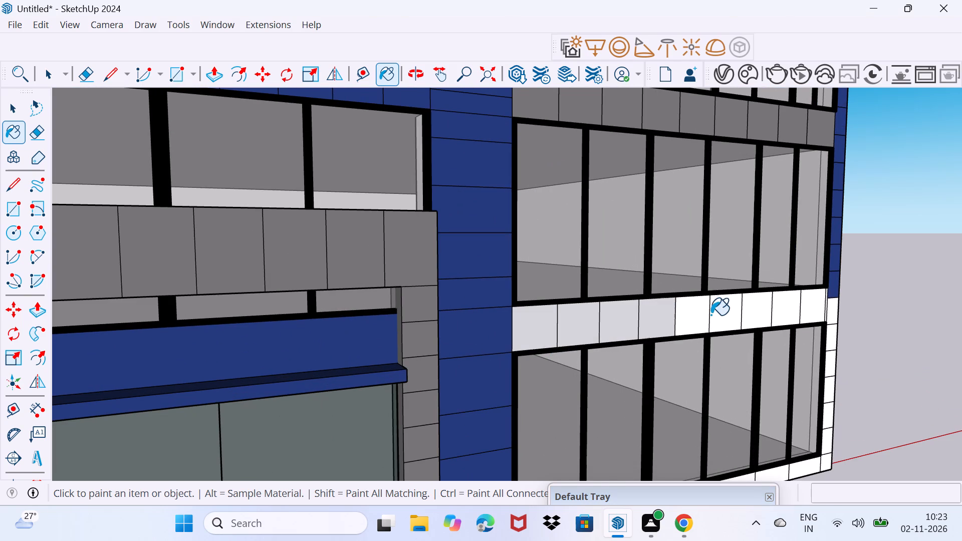
{"action": "left_click", "coordinate": [694, 319]}
{"action": "left_click", "coordinate": [714, 316]}
{"action": "left_click", "coordinate": [751, 314]}
{"action": "left_click", "coordinate": [776, 310]}
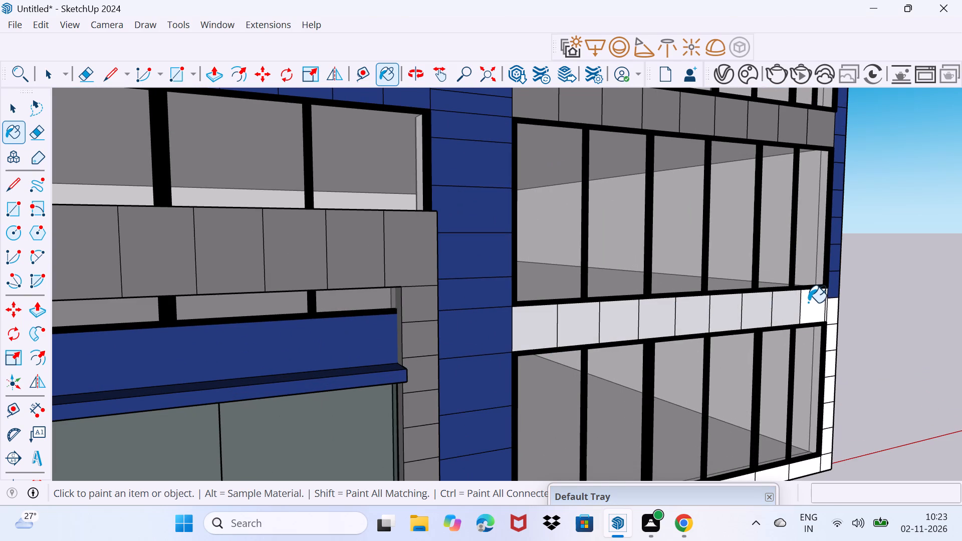
{"action": "left_click", "coordinate": [808, 303]}
Paint the right wing's outer edge tiles light grey, from beside the ground/first-floor band down to the base.
{"action": "left_click", "coordinate": [833, 314]}
{"action": "left_click", "coordinate": [834, 340]}
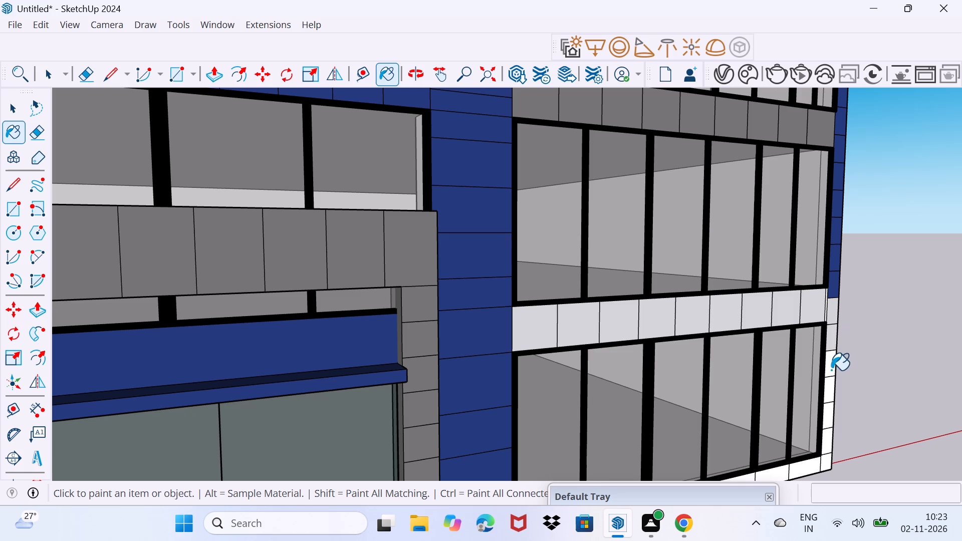
{"action": "left_click", "coordinate": [832, 369]}
{"action": "middle_click_drag", "start_coordinate": [833, 369], "coordinate": [815, 260], "text": "shift"}
{"action": "left_click", "coordinate": [816, 283]}
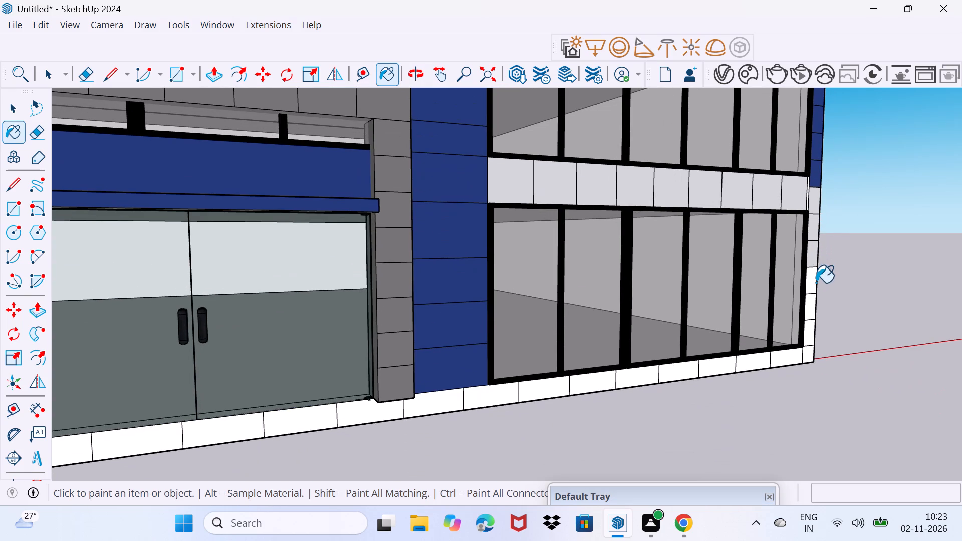
{"action": "left_click_drag", "start_coordinate": [812, 313], "coordinate": [812, 319]}
{"action": "left_click", "coordinate": [812, 337]}
{"action": "left_click", "coordinate": [813, 359]}
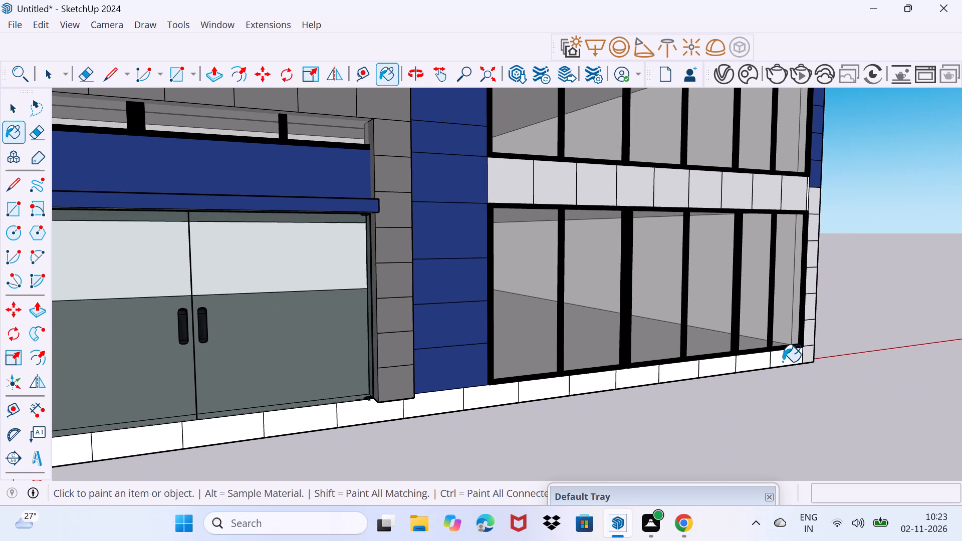
Paint the base tiles below the right wing's ground-floor windows and the adjoining navy column light grey.
{"action": "left_click", "coordinate": [783, 362]}
{"action": "left_click", "coordinate": [751, 366]}
{"action": "left_click", "coordinate": [718, 372]}
{"action": "left_click", "coordinate": [675, 373]}
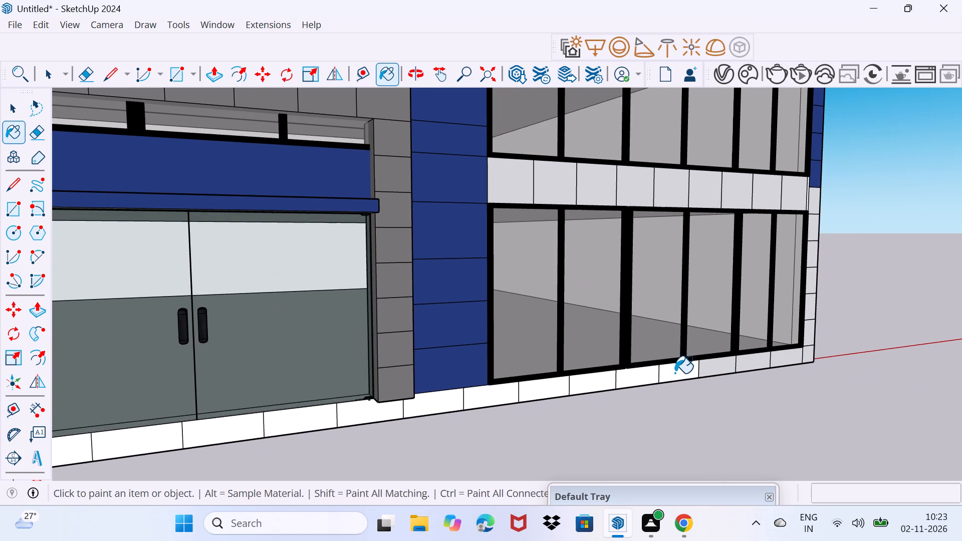
{"action": "left_click", "coordinate": [635, 379]}
{"action": "left_click", "coordinate": [596, 385]}
{"action": "left_click", "coordinate": [550, 393]}
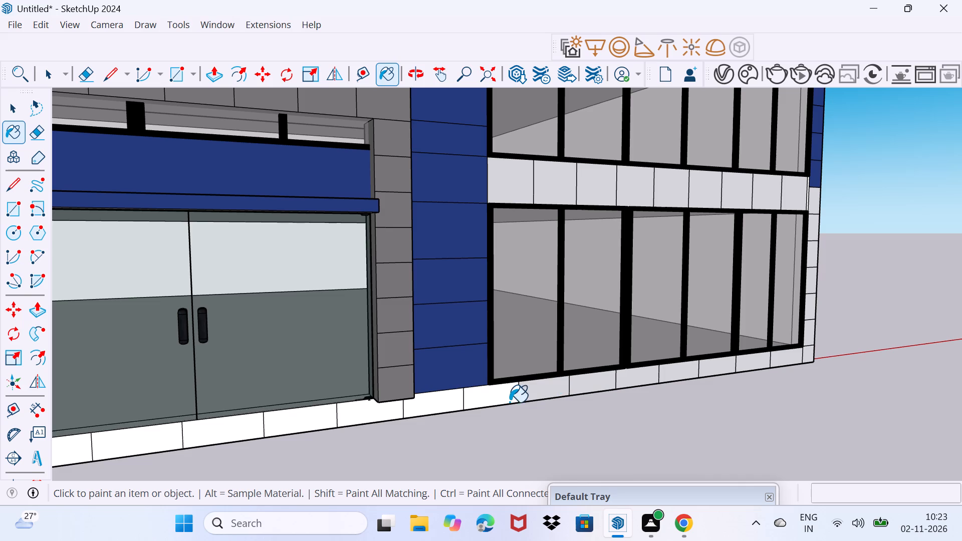
{"action": "left_click", "coordinate": [502, 402]}
{"action": "left_click", "coordinate": [441, 404]}
Paint all tiles of the central bay's band between the second- and top-floor windows light grey.
{"action": "scroll", "coordinate": [441, 396], "scroll_direction": "down", "scroll_amount": 7}
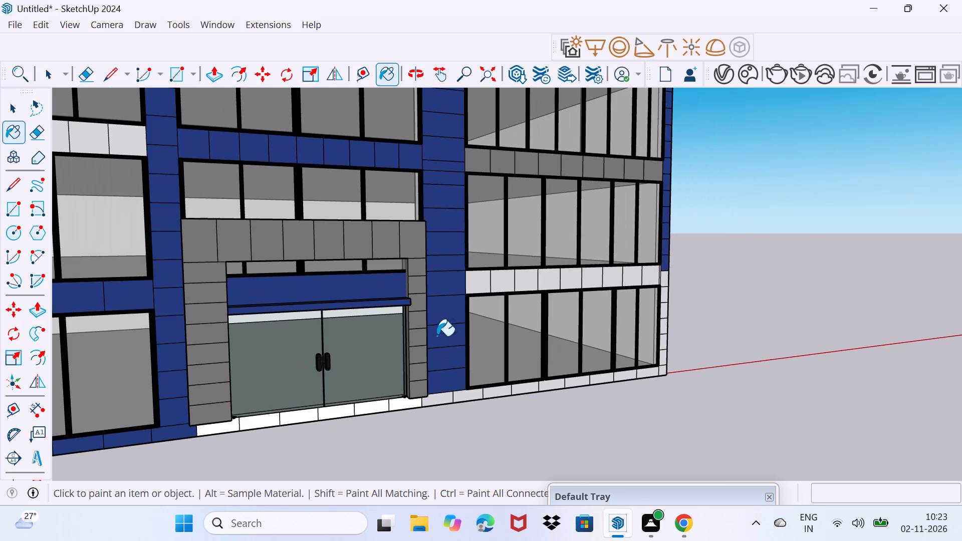
{"action": "middle_click_drag", "start_coordinate": [451, 285], "coordinate": [587, 455], "text": "shift"}
{"action": "scroll", "coordinate": [515, 340], "scroll_direction": "down", "scroll_amount": 2}
{"action": "scroll", "coordinate": [385, 248], "scroll_direction": "up", "scroll_amount": 2}
{"action": "left_click", "coordinate": [387, 227]}
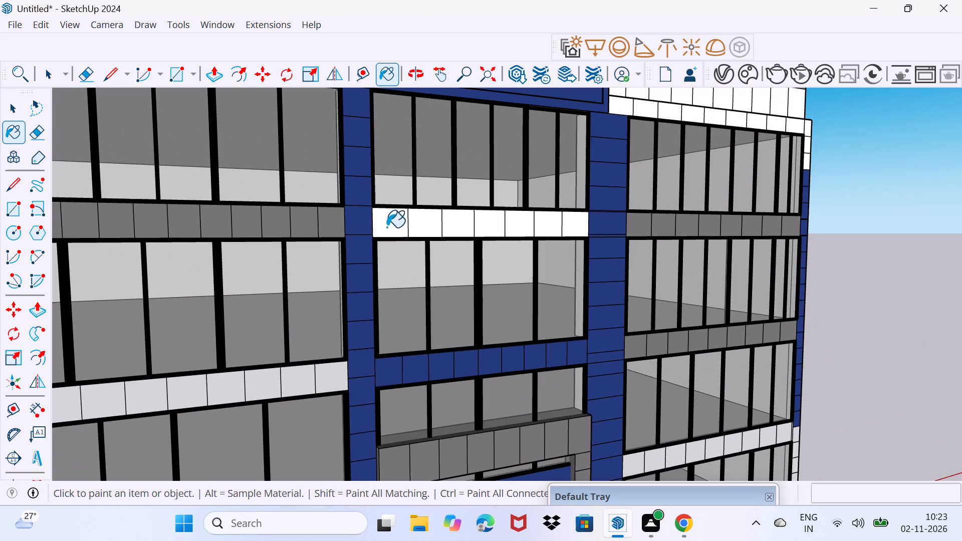
{"action": "left_click", "coordinate": [425, 228]}
{"action": "left_click", "coordinate": [466, 228]}
{"action": "left_click", "coordinate": [498, 230]}
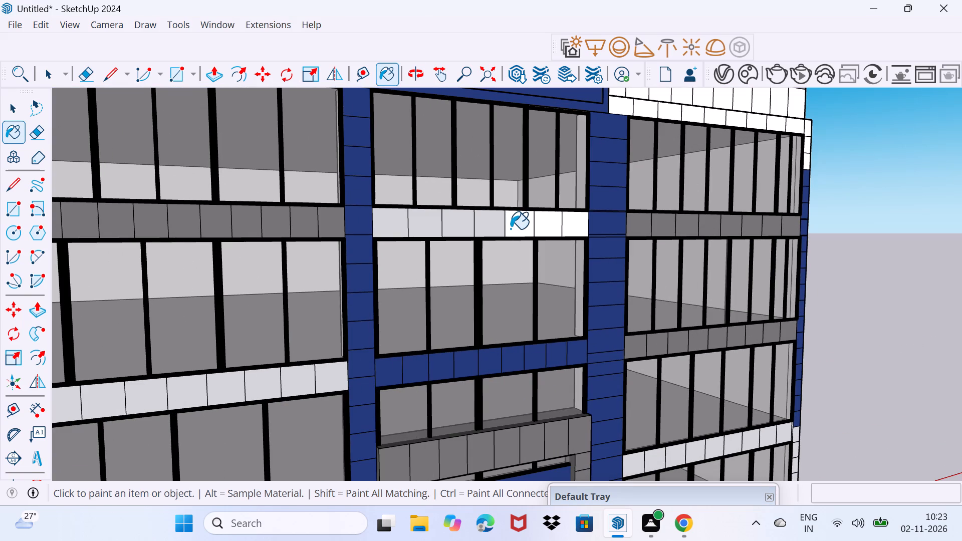
{"action": "left_click", "coordinate": [511, 229]}
{"action": "left_click", "coordinate": [555, 225]}
{"action": "left_click", "coordinate": [574, 224]}
Paint the right wing's lower parapet row and the band above its top-floor windows light grey, from the navy sign box to the outer end.
{"action": "middle_click_drag", "start_coordinate": [583, 209], "coordinate": [577, 290], "text": "shift"}
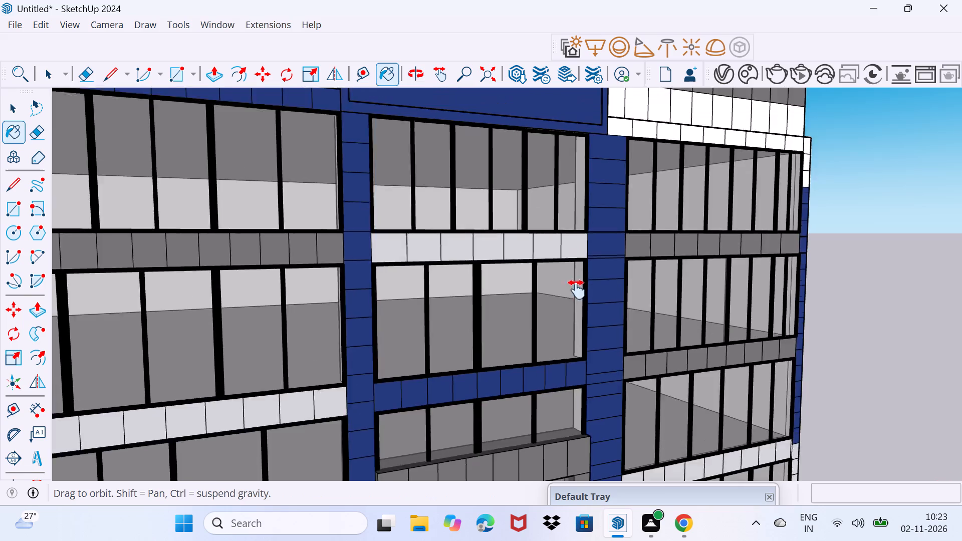
{"action": "middle_click_drag", "start_coordinate": [577, 290], "coordinate": [564, 355], "text": "shift"}
{"action": "left_click", "coordinate": [610, 249]}
{"action": "left_click", "coordinate": [601, 224]}
{"action": "left_click", "coordinate": [611, 223]}
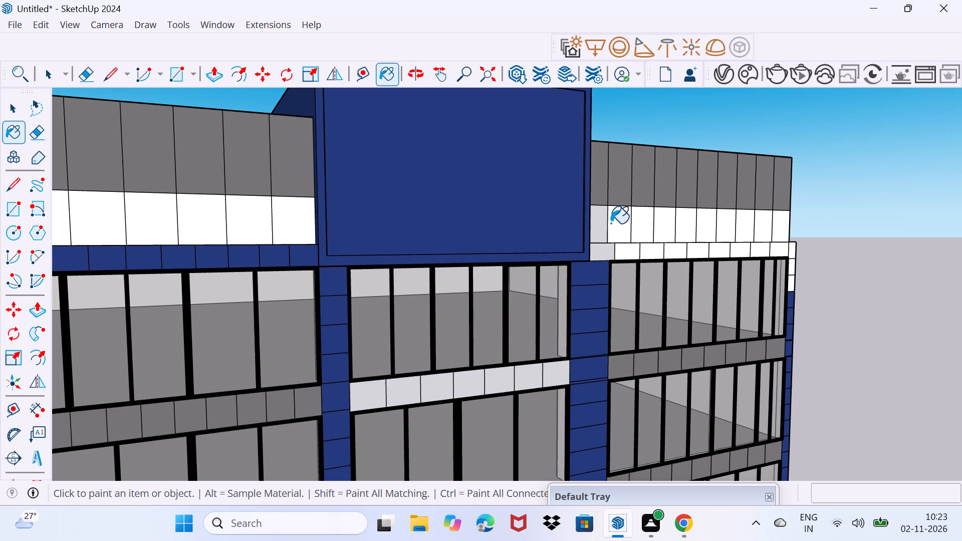
{"action": "left_click", "coordinate": [628, 258]}
{"action": "left_click", "coordinate": [649, 225]}
{"action": "left_click", "coordinate": [653, 255]}
{"action": "left_click", "coordinate": [663, 231]}
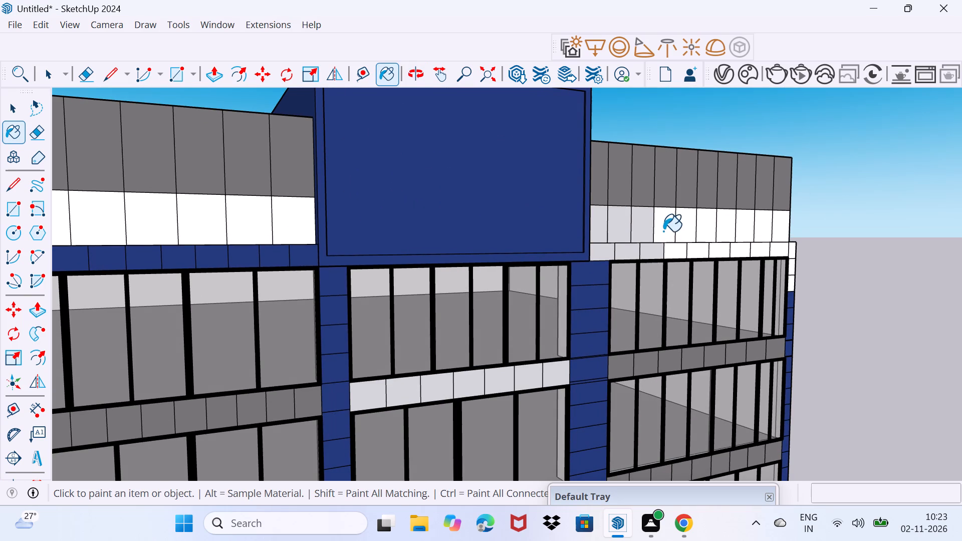
{"action": "left_click", "coordinate": [672, 254]}
{"action": "left_click", "coordinate": [684, 222]}
{"action": "left_click", "coordinate": [694, 255]}
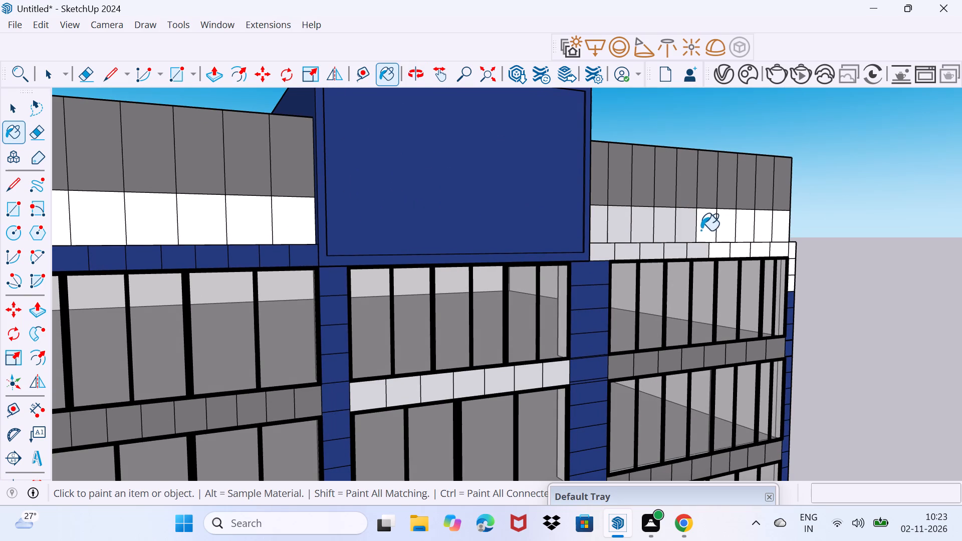
{"action": "left_click", "coordinate": [702, 228]}
{"action": "left_click", "coordinate": [719, 254]}
{"action": "left_click", "coordinate": [726, 230]}
{"action": "left_click", "coordinate": [737, 255]}
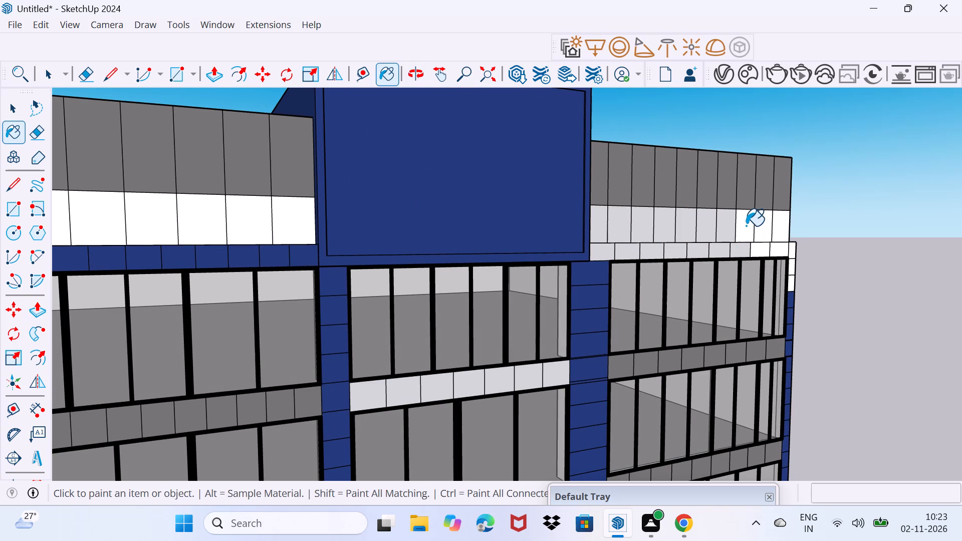
{"action": "left_click", "coordinate": [746, 225]}
{"action": "left_click", "coordinate": [765, 251]}
{"action": "left_click", "coordinate": [767, 225]}
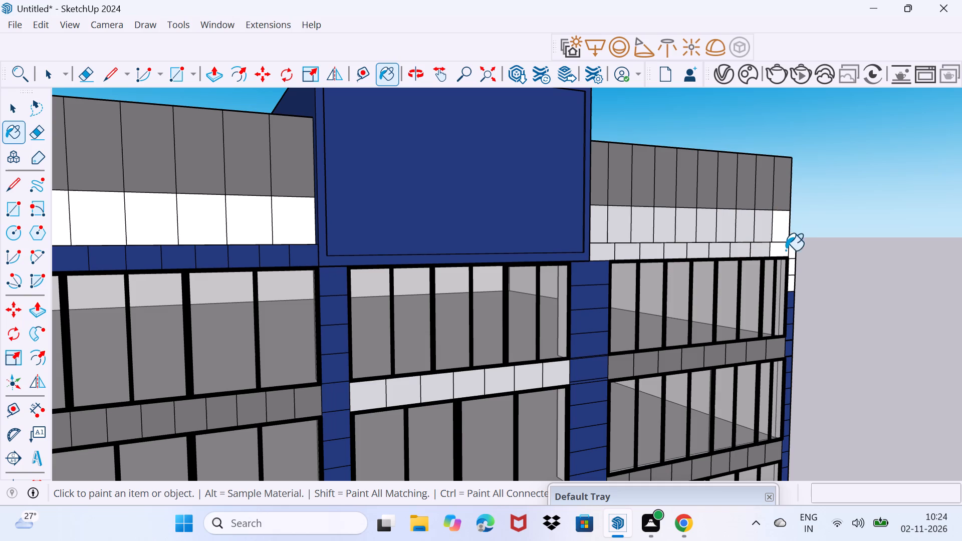
{"action": "left_click", "coordinate": [787, 253]}
{"action": "left_click", "coordinate": [781, 228]}
Paint the uppermost unpainted tiles of the right wing's outer edge column light grey.
{"action": "left_click", "coordinate": [793, 253]}
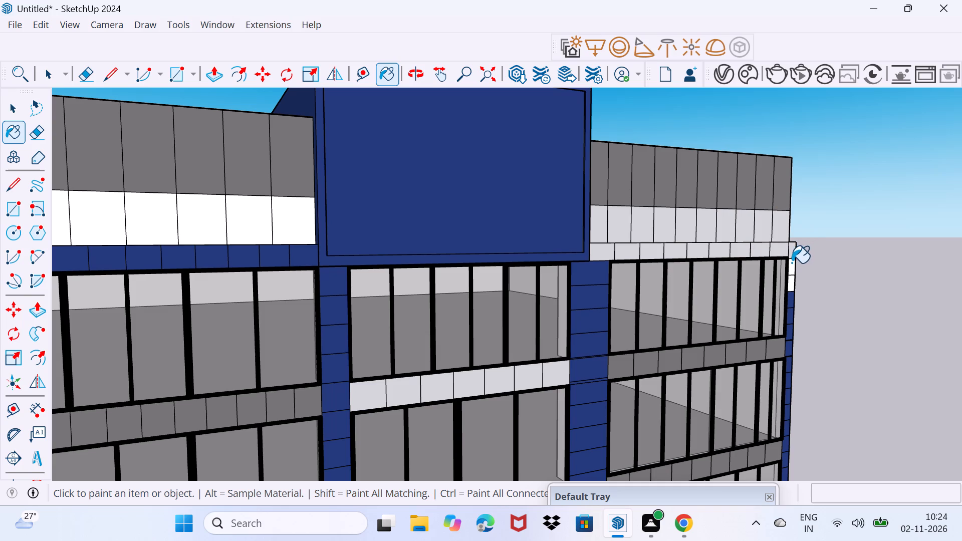
{"action": "left_click", "coordinate": [792, 263]}
{"action": "left_click", "coordinate": [794, 283]}
Paint the left wing's lower parapet row light grey, from the outer end up to the tile before the last.
{"action": "scroll", "coordinate": [638, 280], "scroll_direction": "down", "scroll_amount": 4}
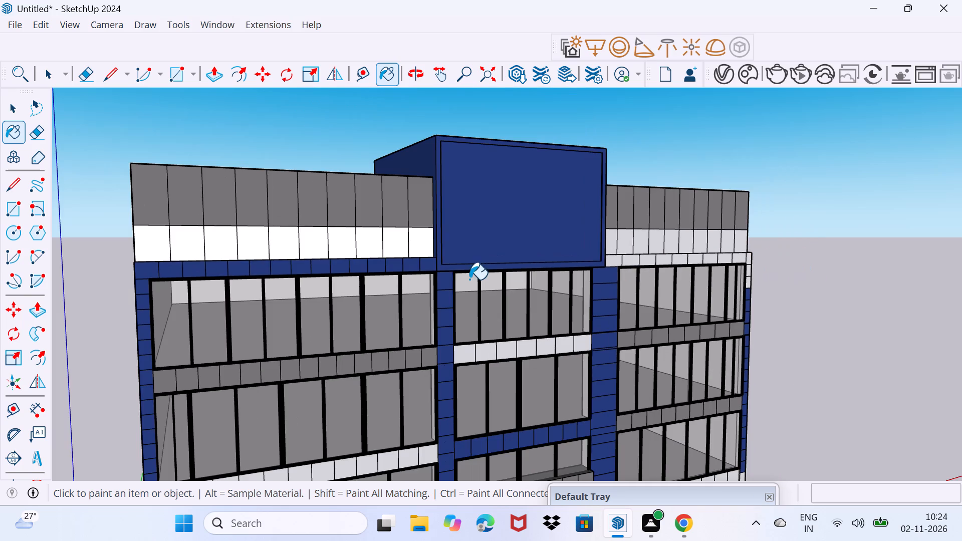
{"action": "scroll", "coordinate": [140, 256], "scroll_direction": "up", "scroll_amount": 3}
{"action": "left_click", "coordinate": [136, 250]}
{"action": "left_click", "coordinate": [215, 247]}
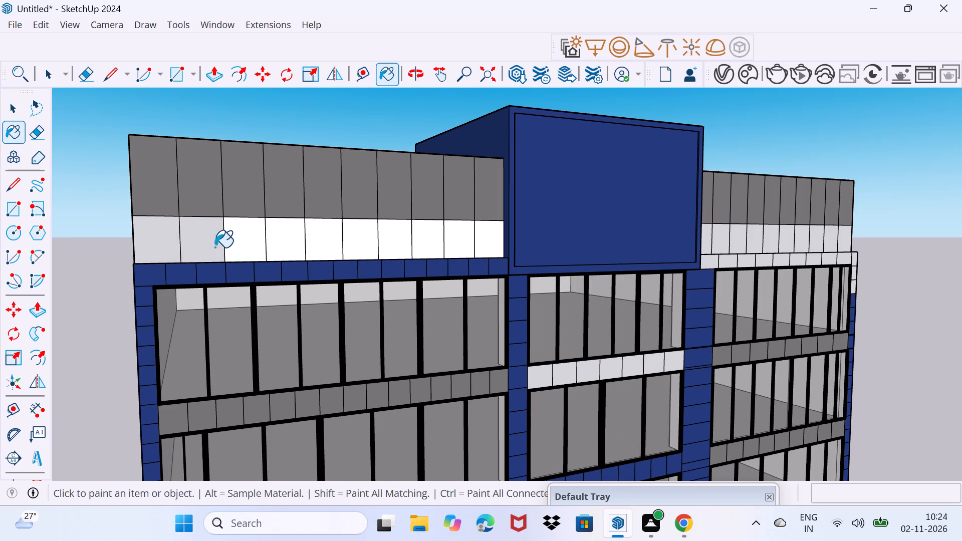
{"action": "left_click", "coordinate": [255, 247]}
{"action": "left_click", "coordinate": [288, 247]}
{"action": "left_click", "coordinate": [322, 245]}
{"action": "left_click", "coordinate": [375, 241]}
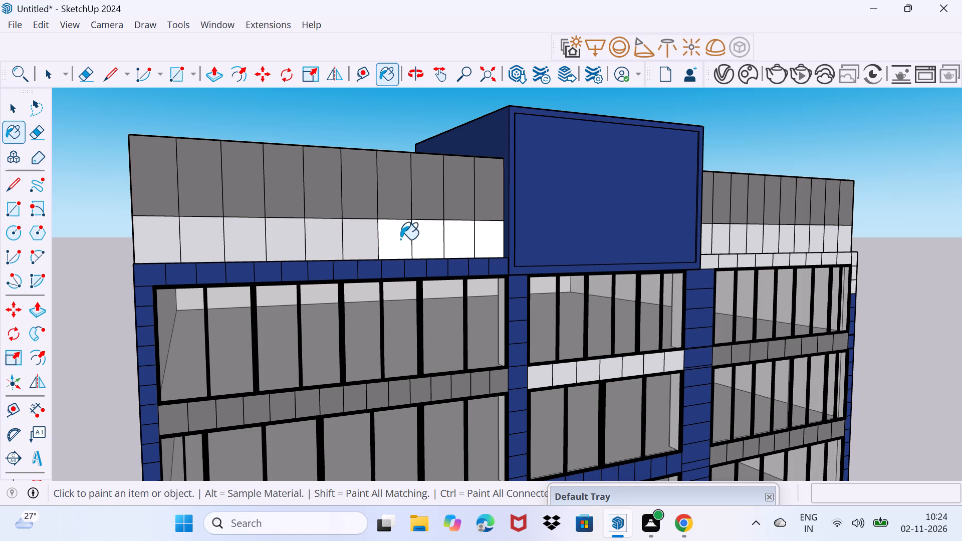
{"action": "left_click", "coordinate": [400, 240]}
{"action": "left_click", "coordinate": [442, 239]}
{"action": "left_click", "coordinate": [455, 240]}
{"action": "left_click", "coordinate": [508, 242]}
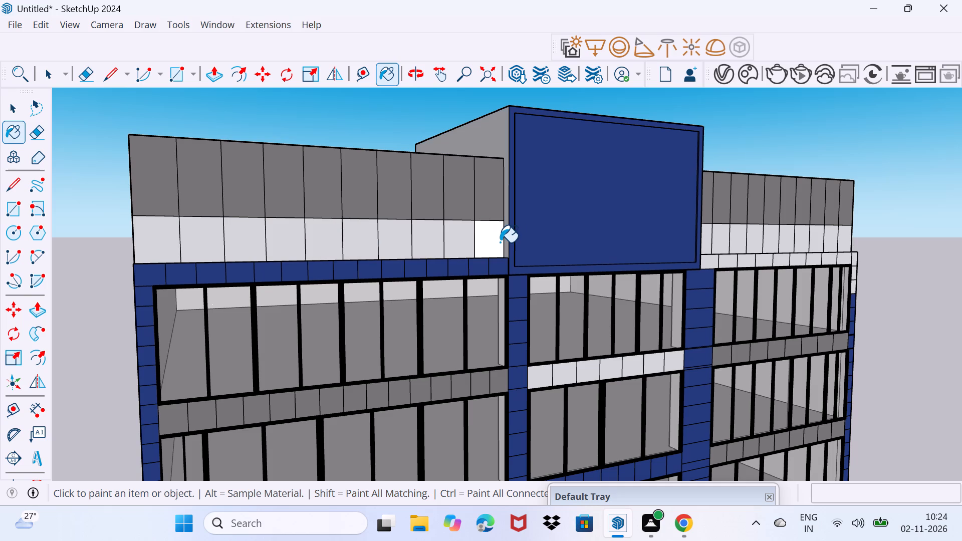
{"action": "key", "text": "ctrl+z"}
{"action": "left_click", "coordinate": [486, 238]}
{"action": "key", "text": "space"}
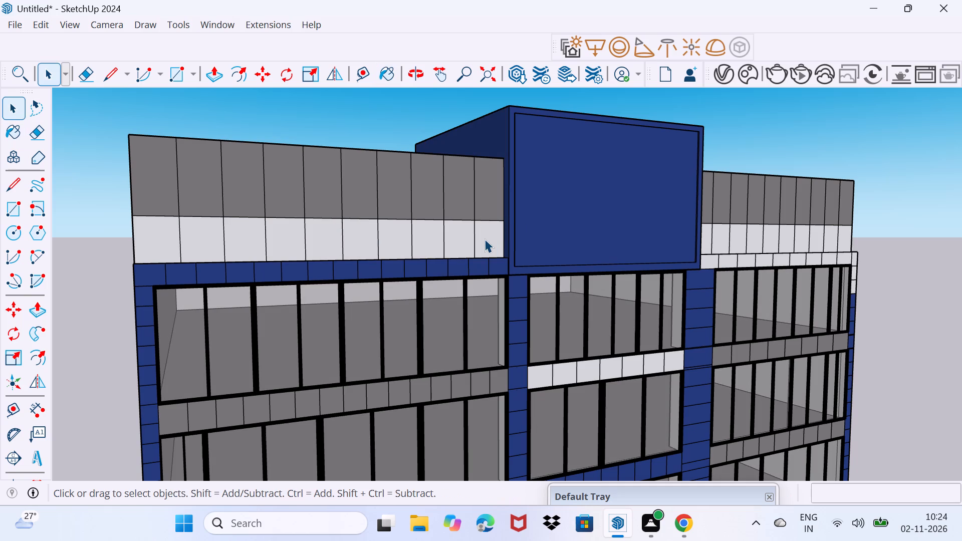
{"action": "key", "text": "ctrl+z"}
Paint the left wing's last lower parapet tile, beside the navy sign box, with the current light grey material.
{"action": "left_click", "coordinate": [488, 238]}
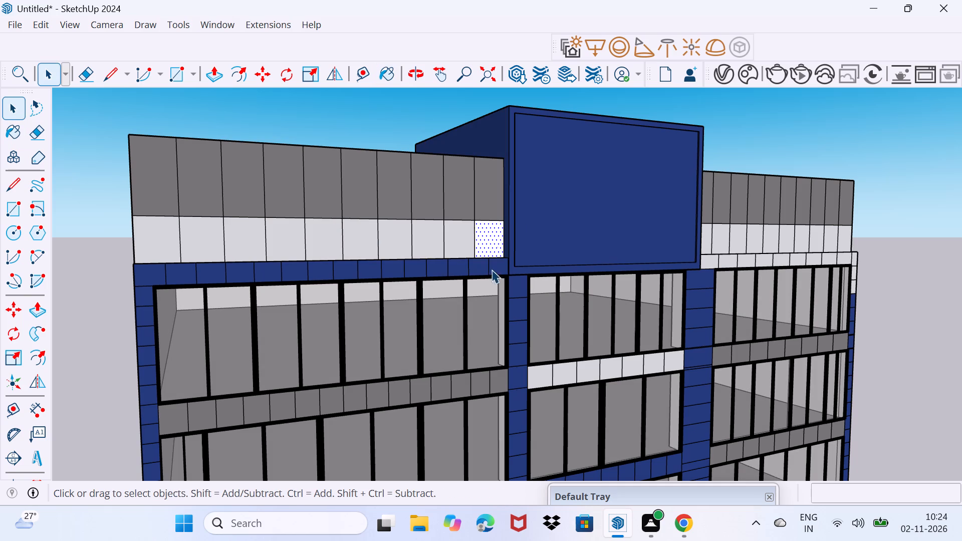
{"action": "left_click_drag", "start_coordinate": [477, 246], "coordinate": [491, 220]}
{"action": "left_click_drag", "start_coordinate": [651, 494], "coordinate": [703, 369]}
{"action": "left_click", "coordinate": [632, 397]}
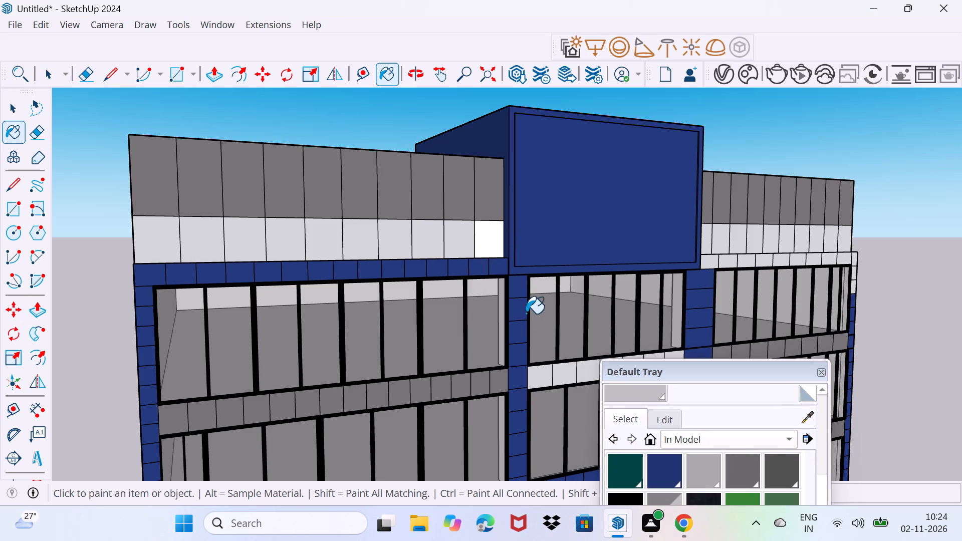
{"action": "left_click", "coordinate": [483, 247]}
{"action": "key", "text": "space"}
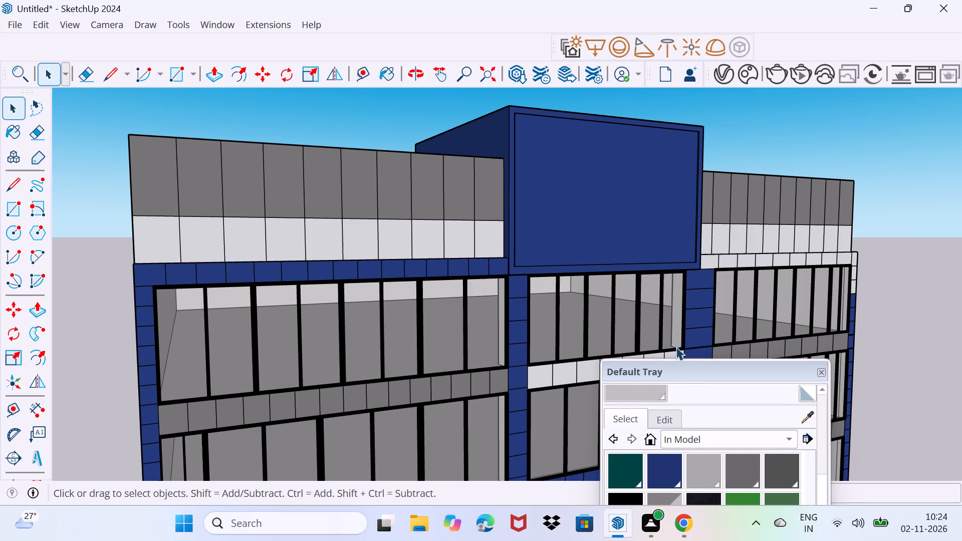
Examine the coloured front facade and the tiled side wall from several angles.
{"action": "left_click_drag", "start_coordinate": [679, 366], "coordinate": [548, 473]}
{"action": "scroll", "coordinate": [557, 288], "scroll_direction": "down", "scroll_amount": 10}
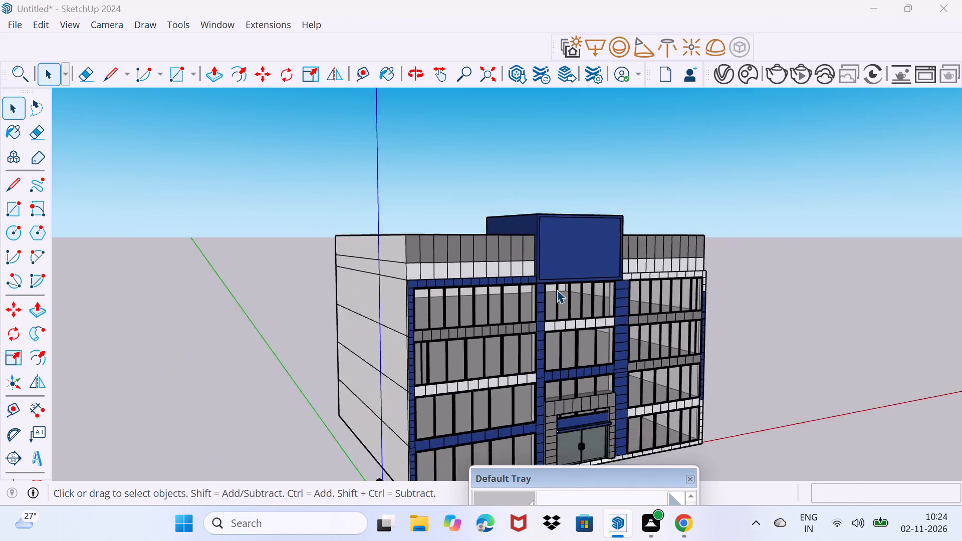
{"action": "scroll", "coordinate": [557, 290], "scroll_direction": "down", "scroll_amount": 3}
{"action": "middle_click_drag", "start_coordinate": [545, 325], "coordinate": [370, 214]}
{"action": "scroll", "coordinate": [441, 273], "scroll_direction": "up", "scroll_amount": 2}
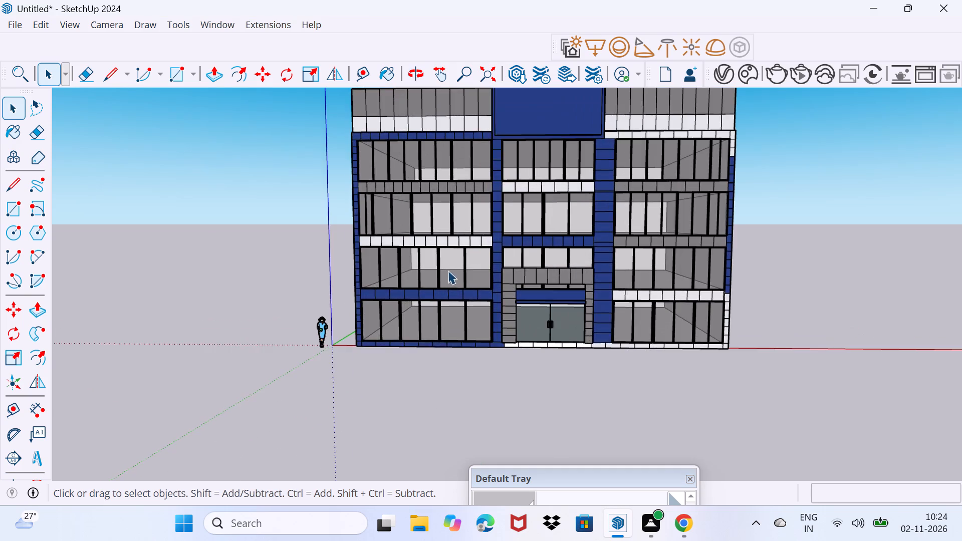
{"action": "scroll", "coordinate": [448, 270], "scroll_direction": "up", "scroll_amount": 5}
{"action": "middle_click_drag", "start_coordinate": [456, 272], "coordinate": [277, 345], "text": "shift"}
{"action": "scroll", "coordinate": [343, 342], "scroll_direction": "down", "scroll_amount": 2}
{"action": "middle_click_drag", "start_coordinate": [397, 380], "coordinate": [394, 313]}
{"action": "middle_click_drag", "start_coordinate": [424, 331], "coordinate": [282, 337]}
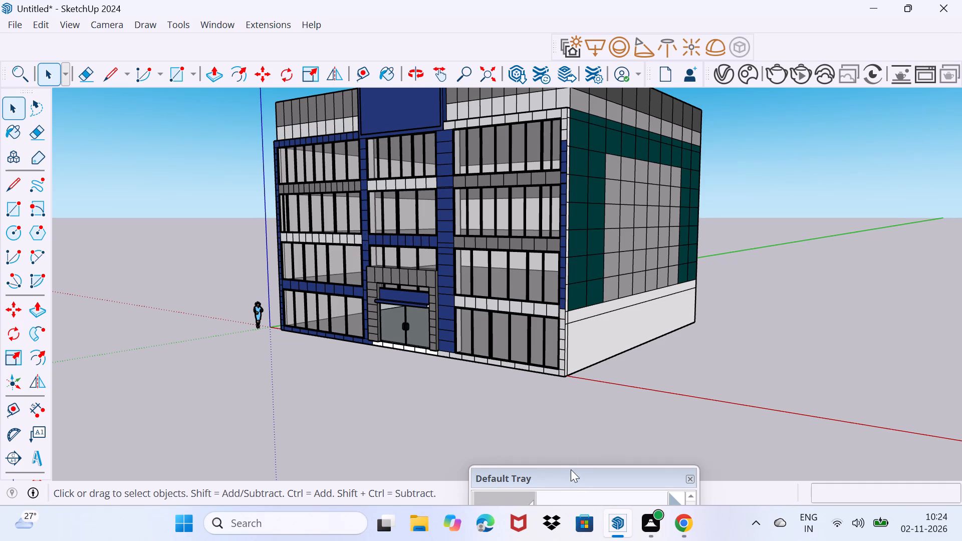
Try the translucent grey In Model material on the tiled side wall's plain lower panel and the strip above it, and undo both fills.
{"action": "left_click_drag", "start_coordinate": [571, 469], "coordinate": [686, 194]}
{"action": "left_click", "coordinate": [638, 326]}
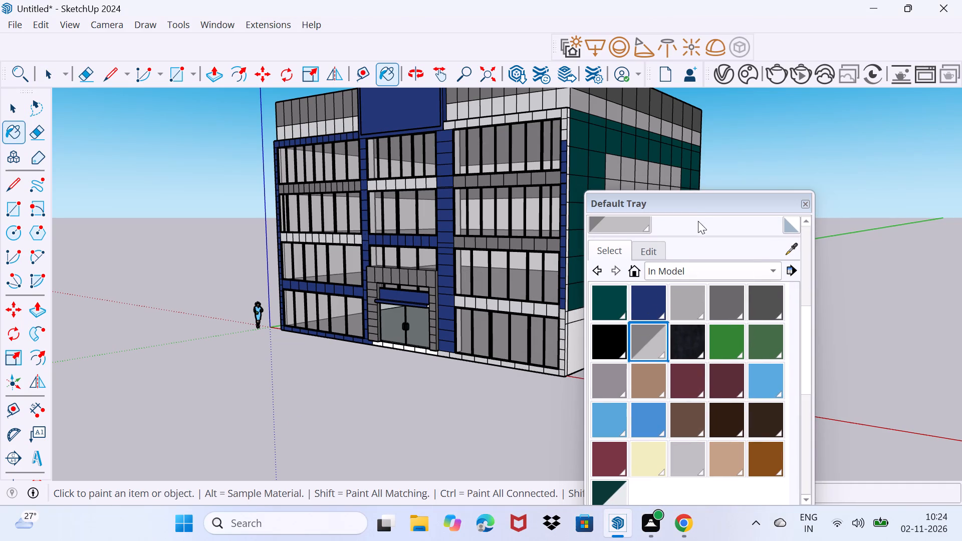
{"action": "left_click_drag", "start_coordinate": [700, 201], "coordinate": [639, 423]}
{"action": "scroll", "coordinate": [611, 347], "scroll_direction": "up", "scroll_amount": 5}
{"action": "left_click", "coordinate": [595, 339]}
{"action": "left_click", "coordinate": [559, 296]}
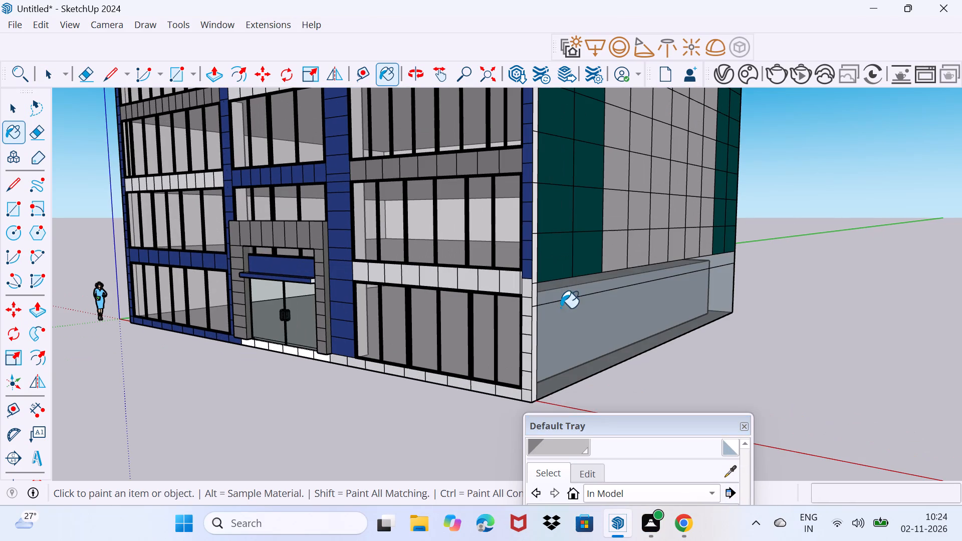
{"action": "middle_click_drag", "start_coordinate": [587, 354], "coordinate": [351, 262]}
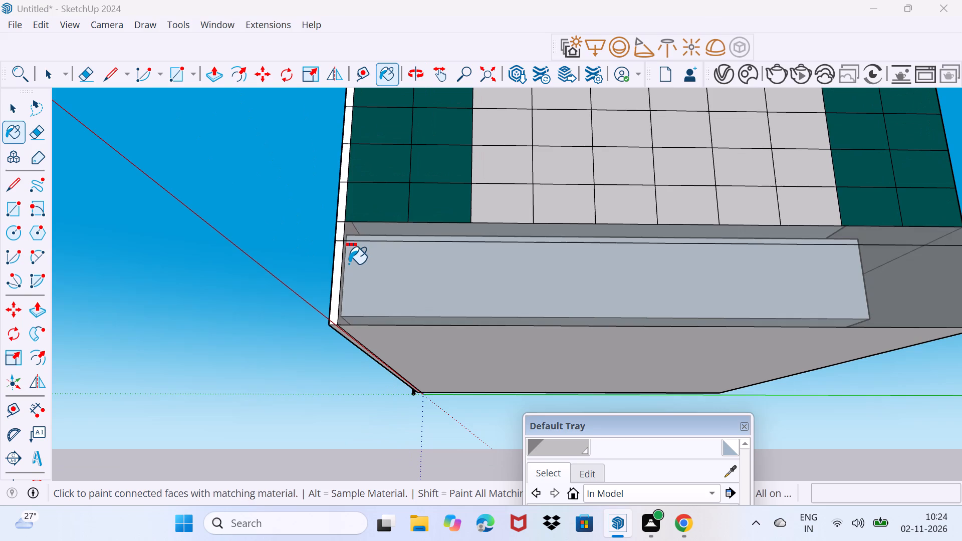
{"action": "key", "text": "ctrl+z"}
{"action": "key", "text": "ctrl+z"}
Paint the tiled side wall's plain lower panel and its connected matching faces with the navy blue In Model material.
{"action": "middle_click_drag", "start_coordinate": [376, 299], "coordinate": [470, 336]}
{"action": "left_click_drag", "start_coordinate": [575, 433], "coordinate": [688, 199]}
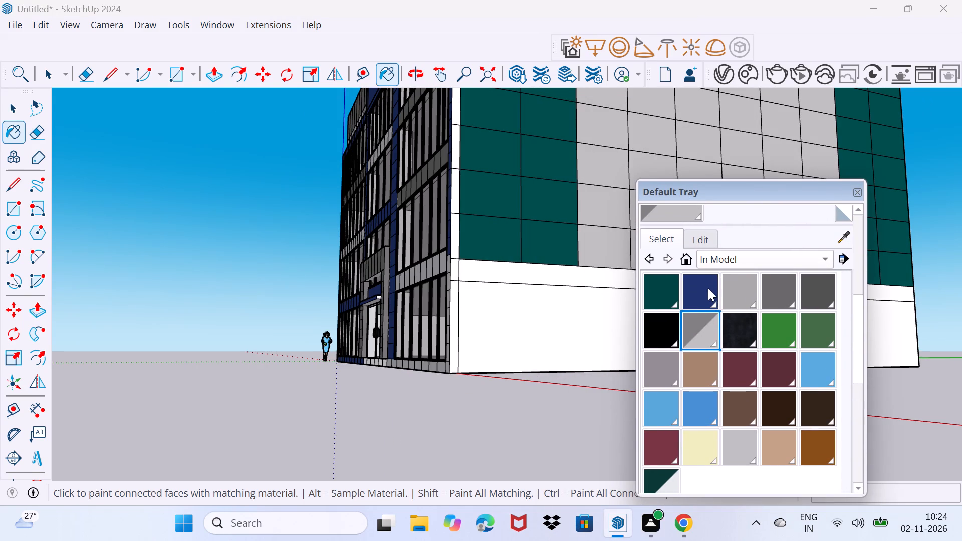
{"action": "left_click", "coordinate": [703, 287]}
{"action": "left_click", "coordinate": [538, 319]}
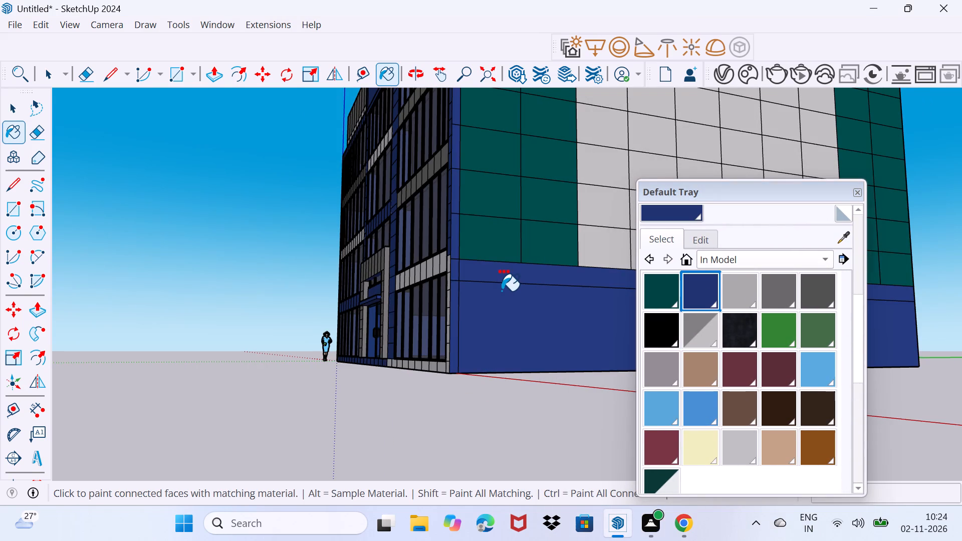
{"action": "middle_click_drag", "start_coordinate": [465, 294], "coordinate": [727, 351]}
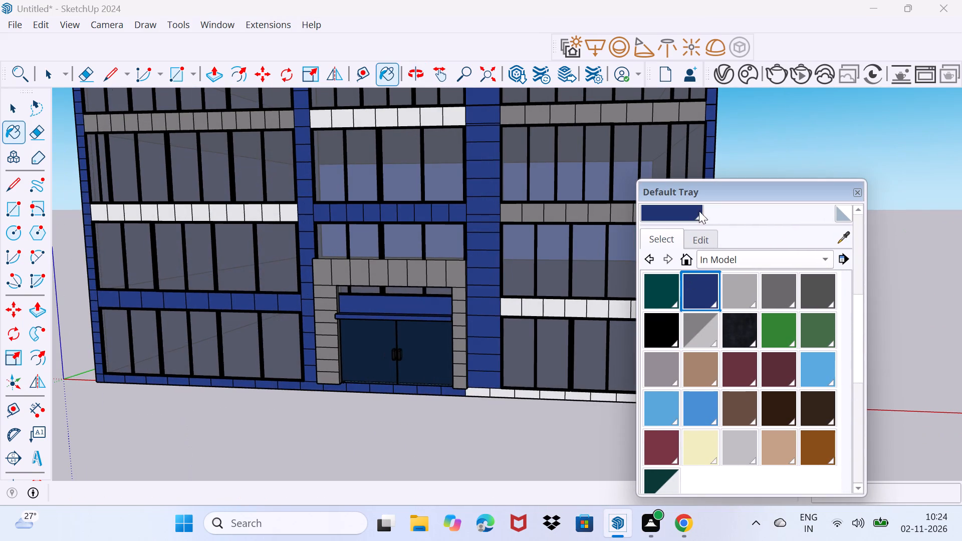
{"action": "left_click_drag", "start_coordinate": [697, 192], "coordinate": [686, 478]}
{"action": "key", "text": "space"}
Examine the whole front facade and its colour scheme from different angles and distances.
{"action": "scroll", "coordinate": [777, 366], "scroll_direction": "down", "scroll_amount": 4}
{"action": "middle_click_drag", "start_coordinate": [739, 379], "coordinate": [729, 345]}
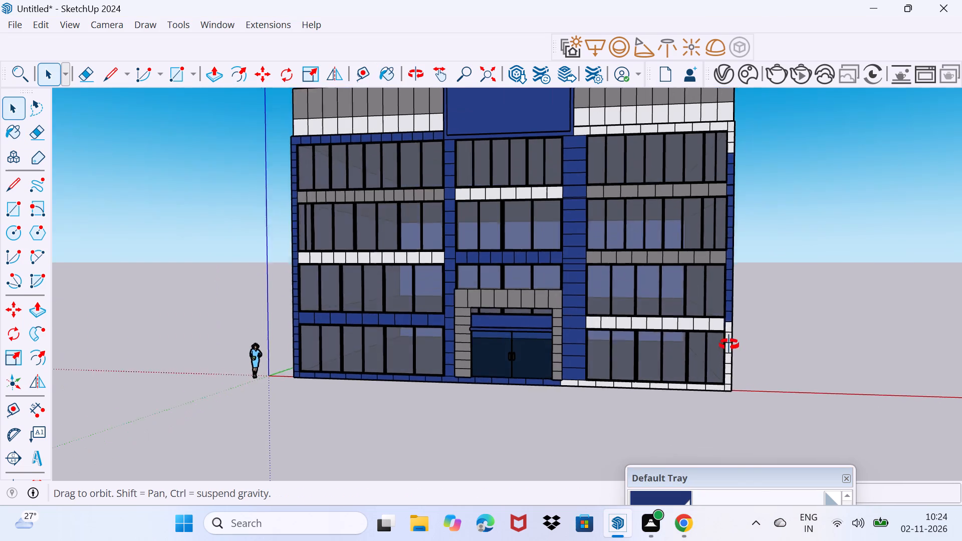
{"action": "middle_click_drag", "start_coordinate": [729, 345], "coordinate": [640, 463]}
{"action": "middle_click_drag", "start_coordinate": [636, 428], "coordinate": [634, 294]}
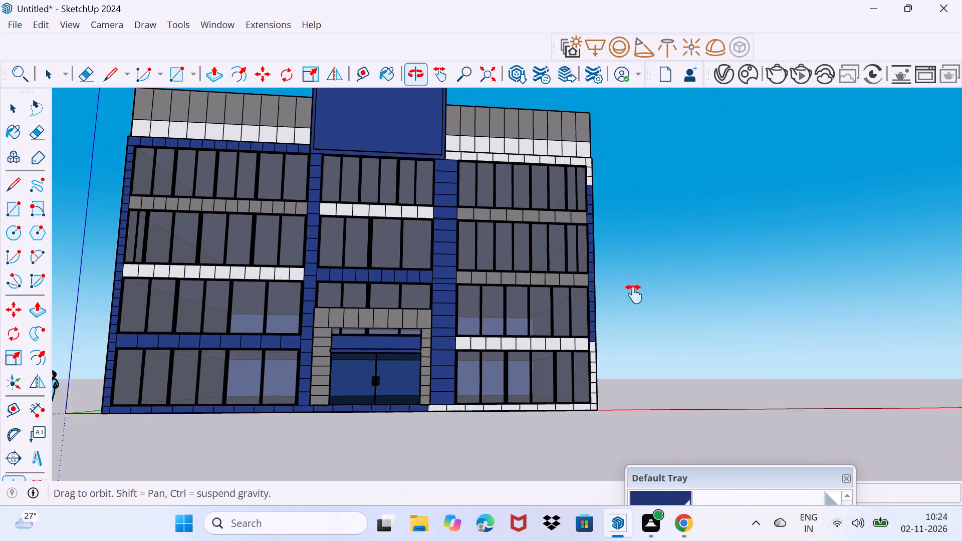
{"action": "middle_click_drag", "start_coordinate": [634, 294], "coordinate": [631, 294]}
{"action": "middle_click_drag", "start_coordinate": [624, 295], "coordinate": [642, 341]}
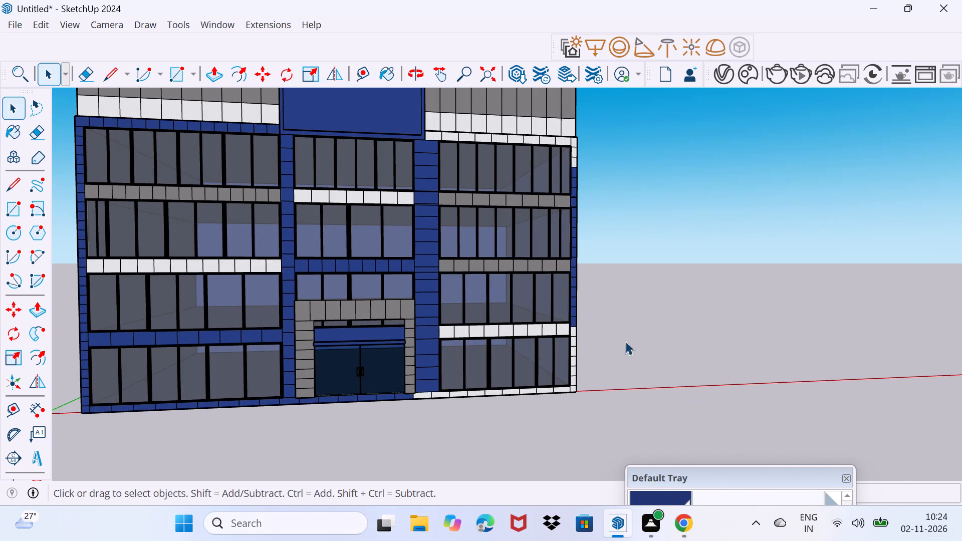
{"action": "middle_click_drag", "start_coordinate": [578, 341], "coordinate": [551, 314], "text": "shift"}
{"action": "scroll", "coordinate": [549, 335], "scroll_direction": "down", "scroll_amount": 2}
{"action": "middle_click_drag", "start_coordinate": [551, 349], "coordinate": [456, 357]}
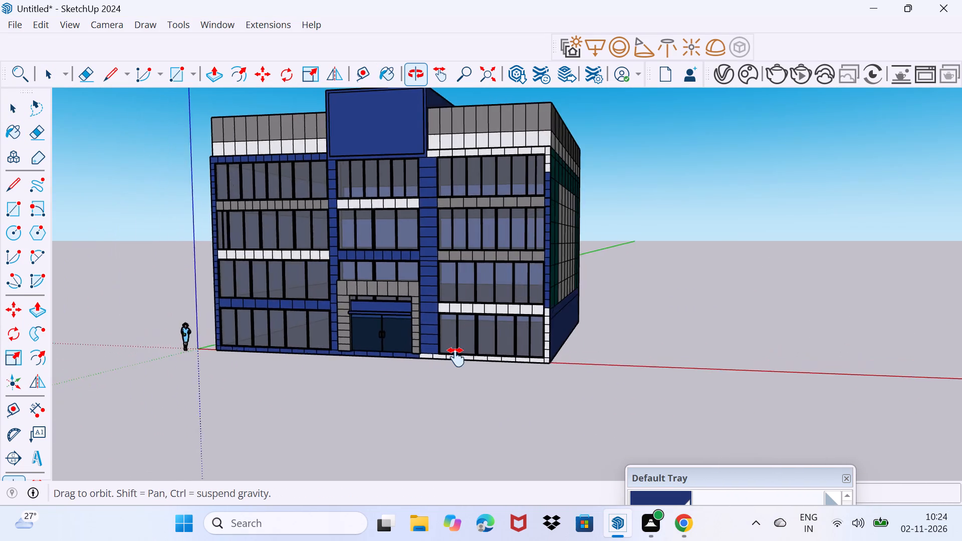
{"action": "middle_click_drag", "start_coordinate": [456, 357], "coordinate": [556, 382]}
{"action": "scroll", "coordinate": [639, 373], "scroll_direction": "up", "scroll_amount": 2}
{"action": "middle_click_drag", "start_coordinate": [655, 377], "coordinate": [716, 421], "text": "shift"}
{"action": "middle_click_drag", "start_coordinate": [627, 381], "coordinate": [648, 363]}
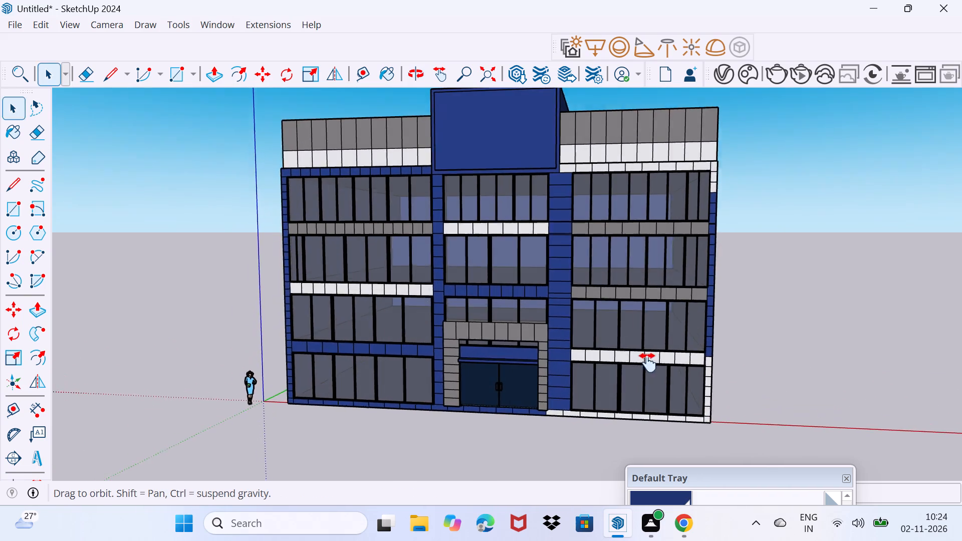
{"action": "middle_click_drag", "start_coordinate": [648, 363], "coordinate": [698, 363]}
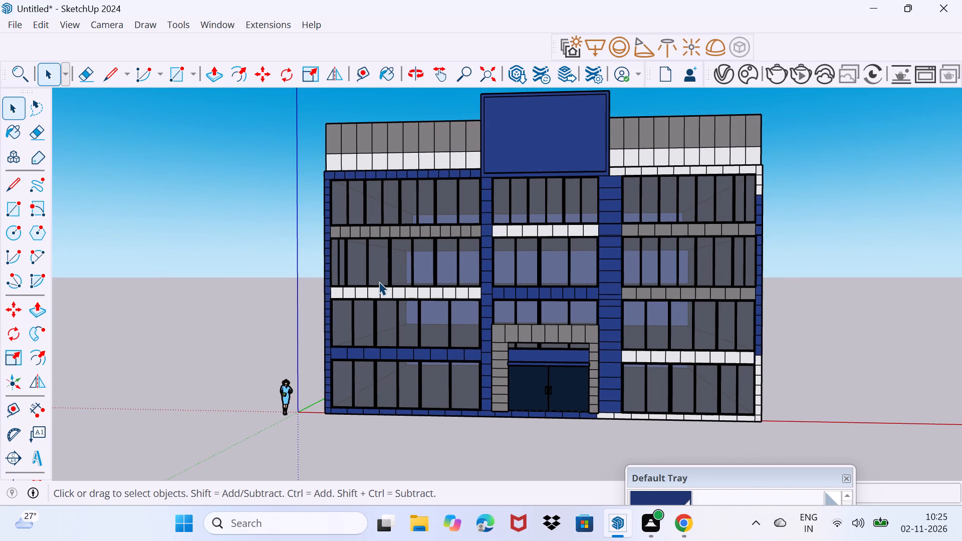
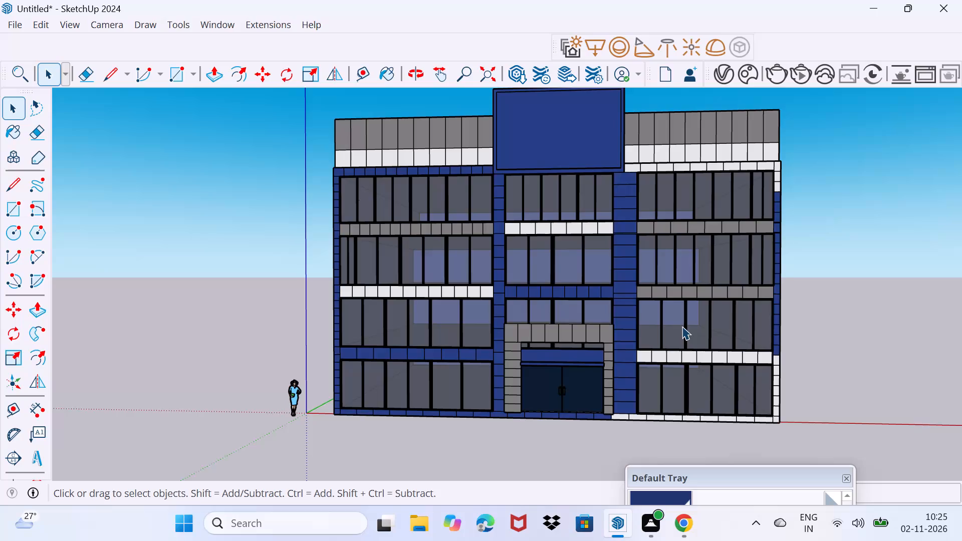
Move the whole building together with the scale figure straight up above the ground along the blue axis.
{"action": "scroll", "coordinate": [563, 278], "scroll_direction": "down", "scroll_amount": 3}
{"action": "middle_click_drag", "start_coordinate": [549, 324], "coordinate": [429, 317]}
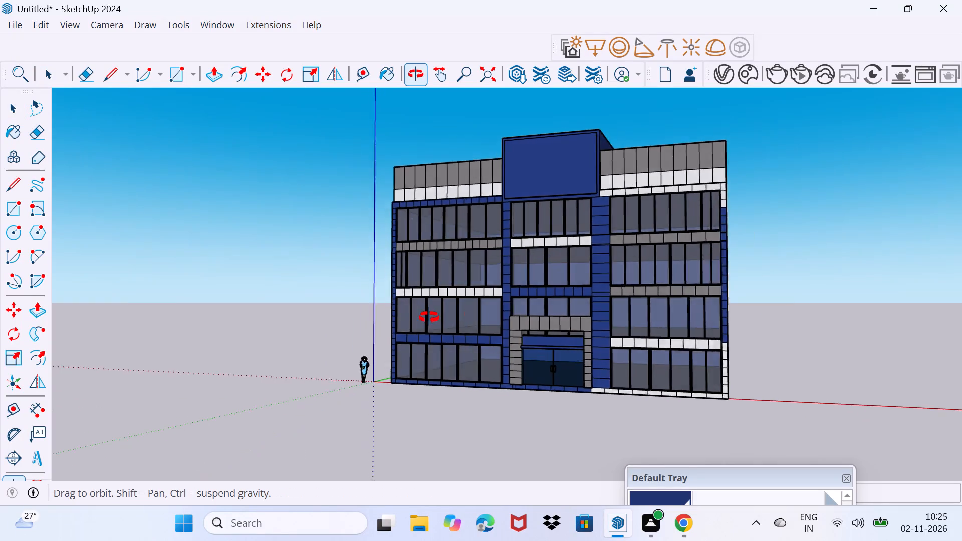
{"action": "middle_click_drag", "start_coordinate": [429, 317], "coordinate": [607, 264]}
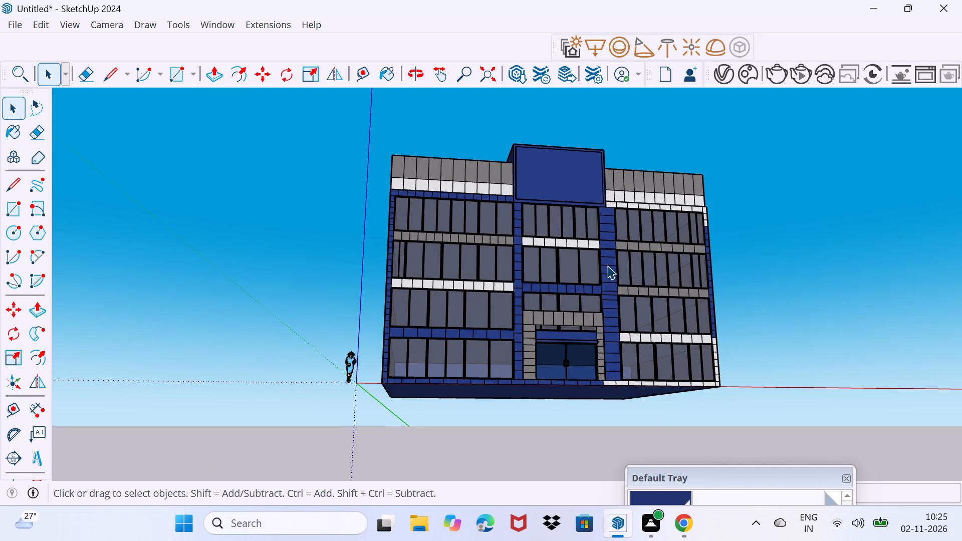
{"action": "scroll", "coordinate": [550, 376], "scroll_direction": "up", "scroll_amount": 3}
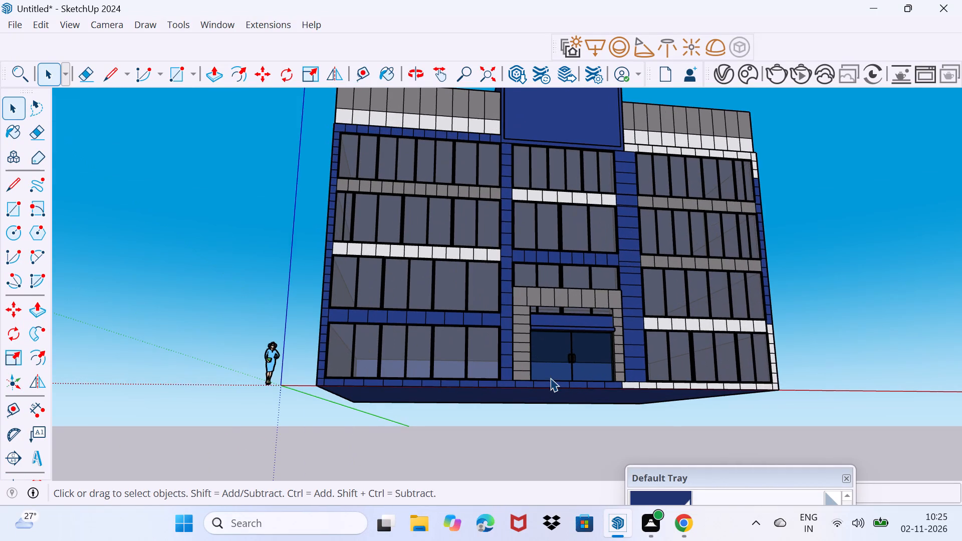
{"action": "scroll", "coordinate": [584, 370], "scroll_direction": "down", "scroll_amount": 8}
{"action": "middle_click_drag", "start_coordinate": [508, 352], "coordinate": [490, 425]}
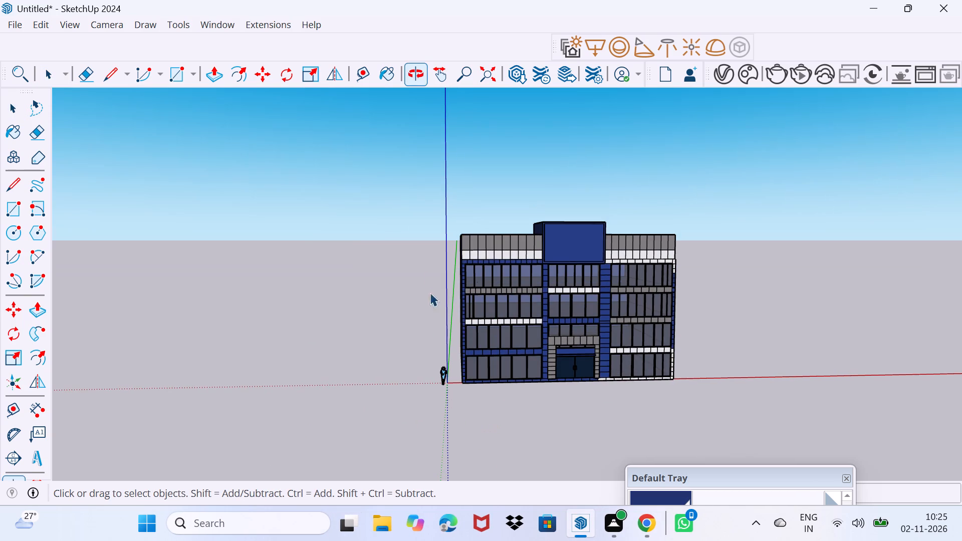
{"action": "left_click_drag", "start_coordinate": [390, 127], "coordinate": [807, 426]}
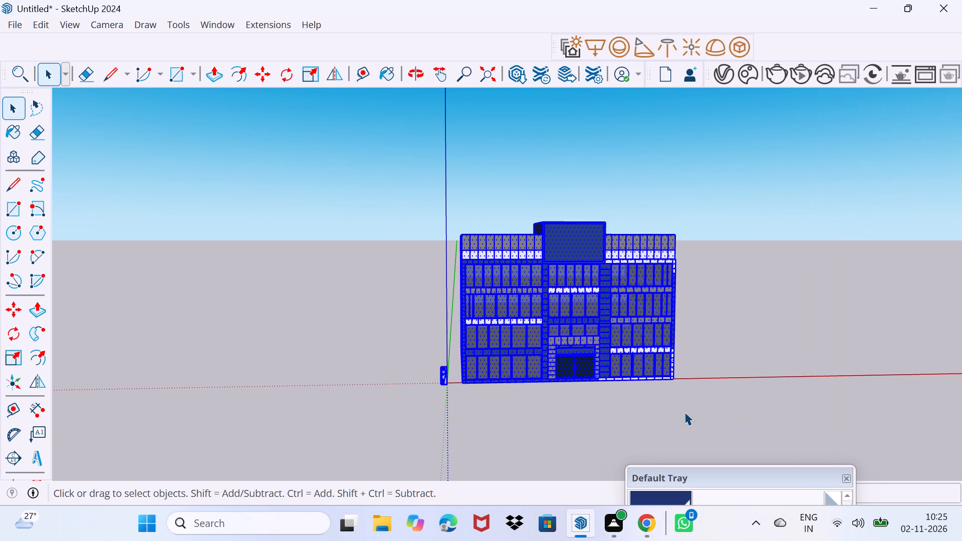
{"action": "key", "text": "m"}
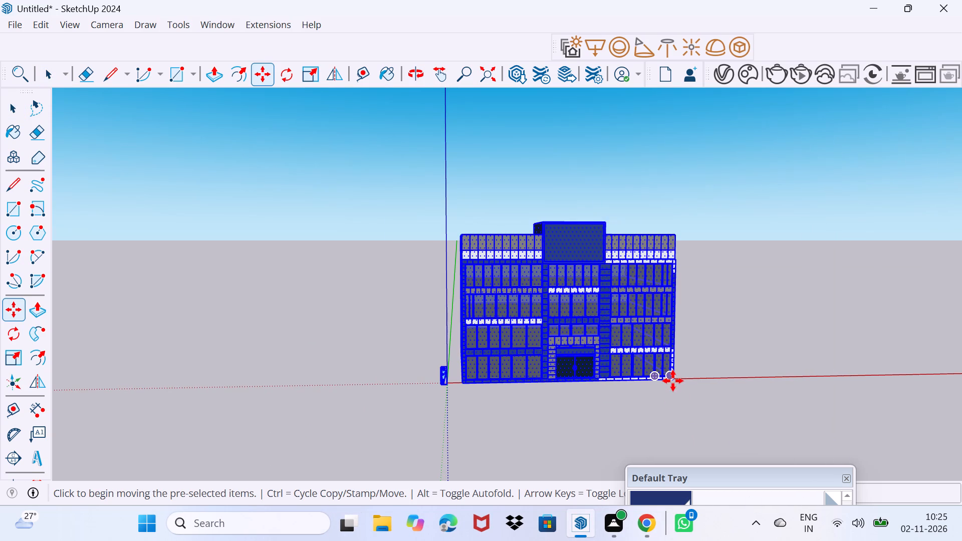
{"action": "left_click", "coordinate": [673, 381]}
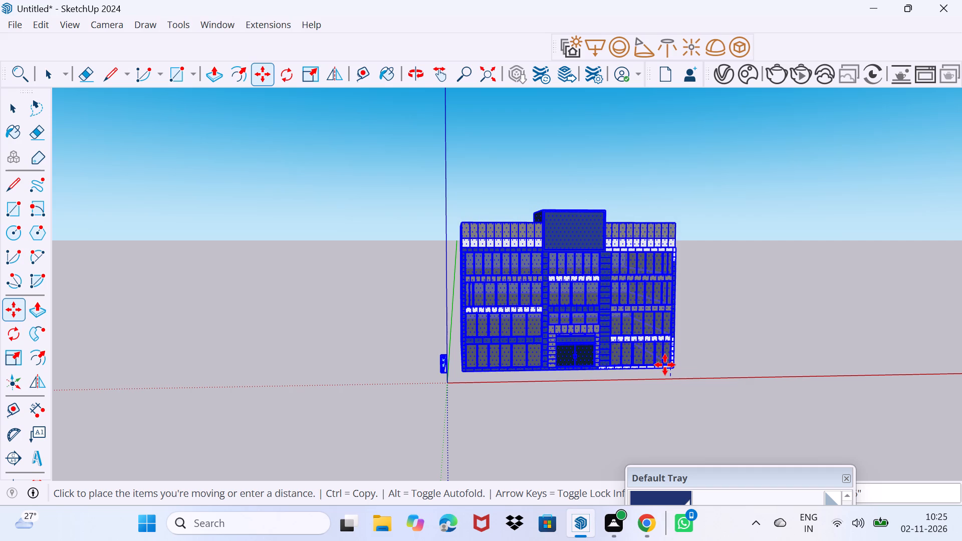
{"action": "left_click", "coordinate": [665, 365]}
{"action": "key", "text": "space"}
{"action": "left_click_drag", "start_coordinate": [660, 416], "coordinate": [706, 370]}
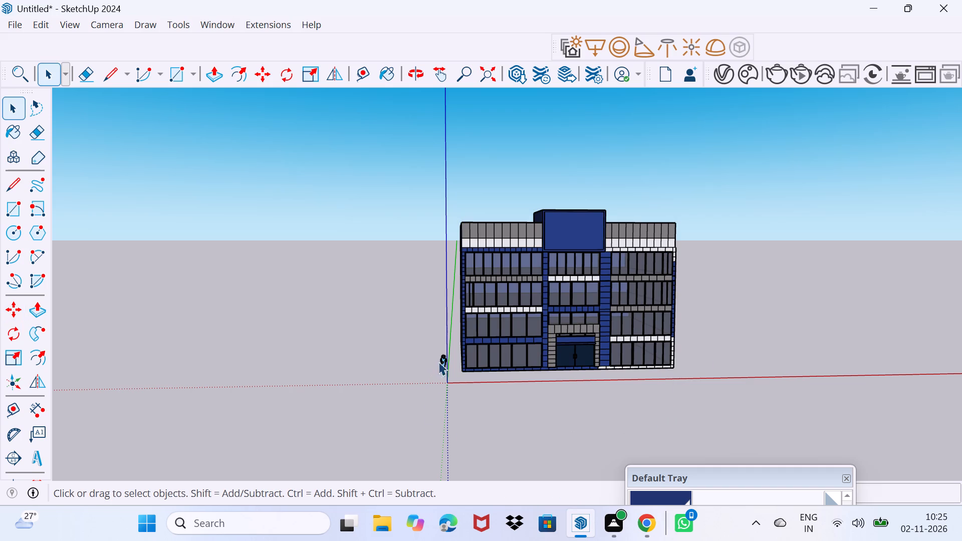
Delete the scale figure beside the building.
{"action": "left_click", "coordinate": [442, 359]}
{"action": "key", "text": "Delete"}
Draw a vertical rectangular strip 10" high below the full 70' bottom edge of the building's rear wall.
{"action": "middle_click_drag", "start_coordinate": [517, 406], "coordinate": [331, 341]}
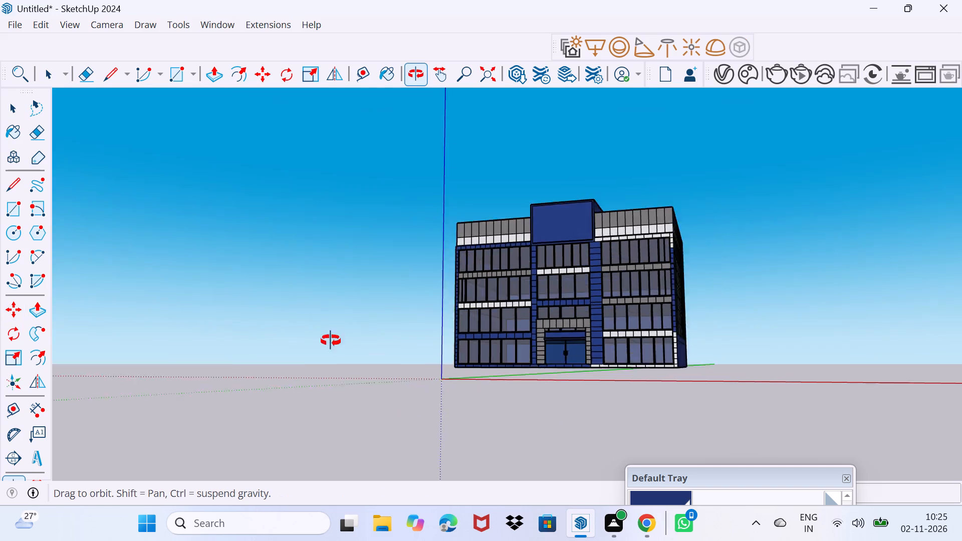
{"action": "middle_click_drag", "start_coordinate": [331, 341], "coordinate": [37, 270]}
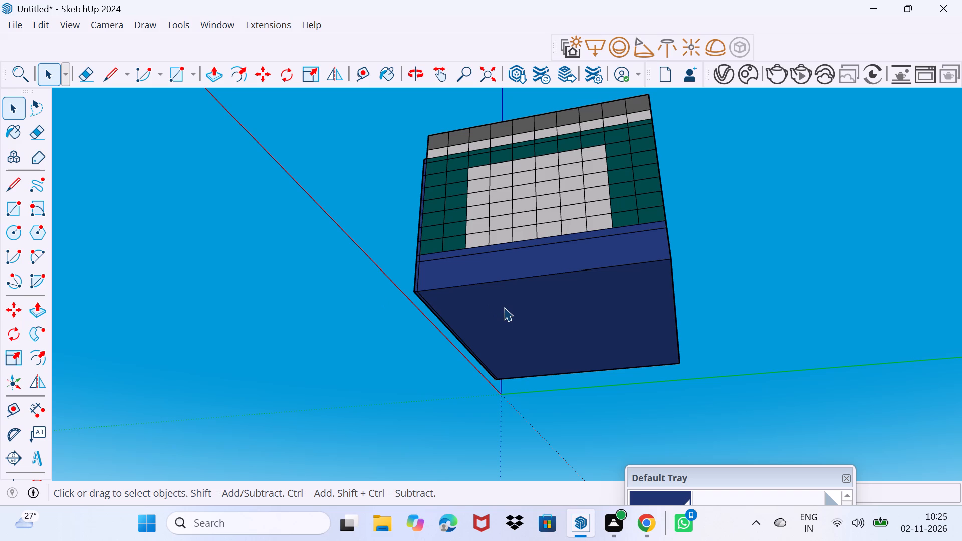
{"action": "left_click", "coordinate": [39, 207]}
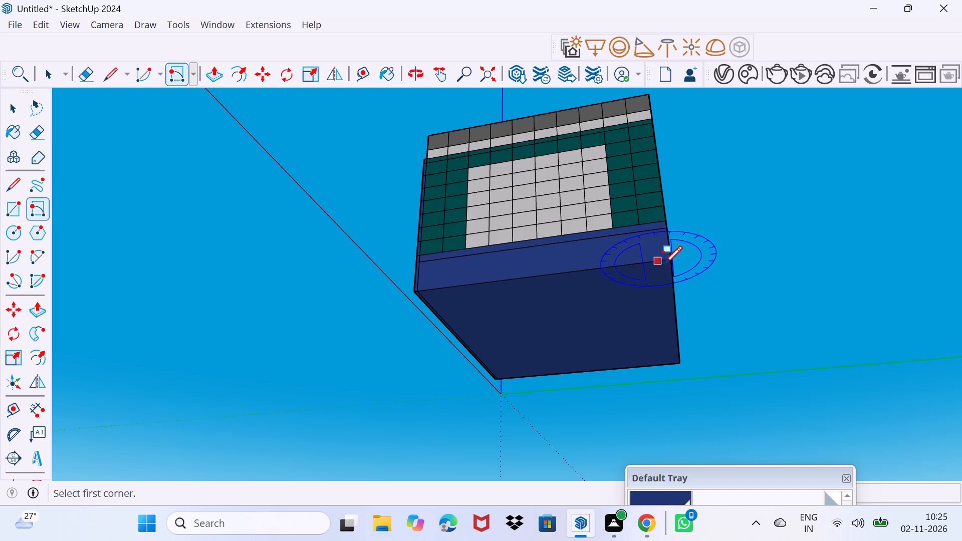
{"action": "left_click_drag", "start_coordinate": [664, 264], "coordinate": [664, 277]}
{"action": "left_click", "coordinate": [678, 368]}
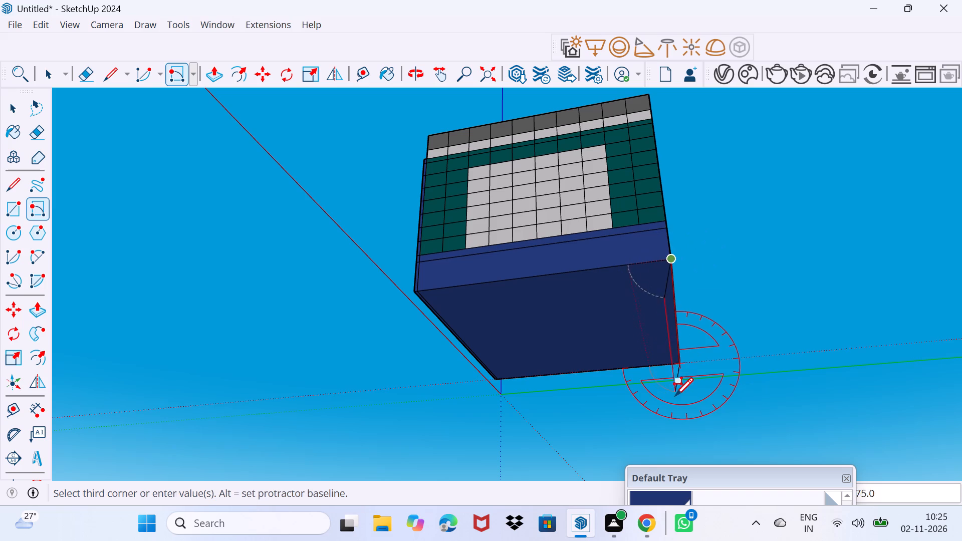
{"action": "middle_click_drag", "start_coordinate": [669, 424], "coordinate": [512, 483]}
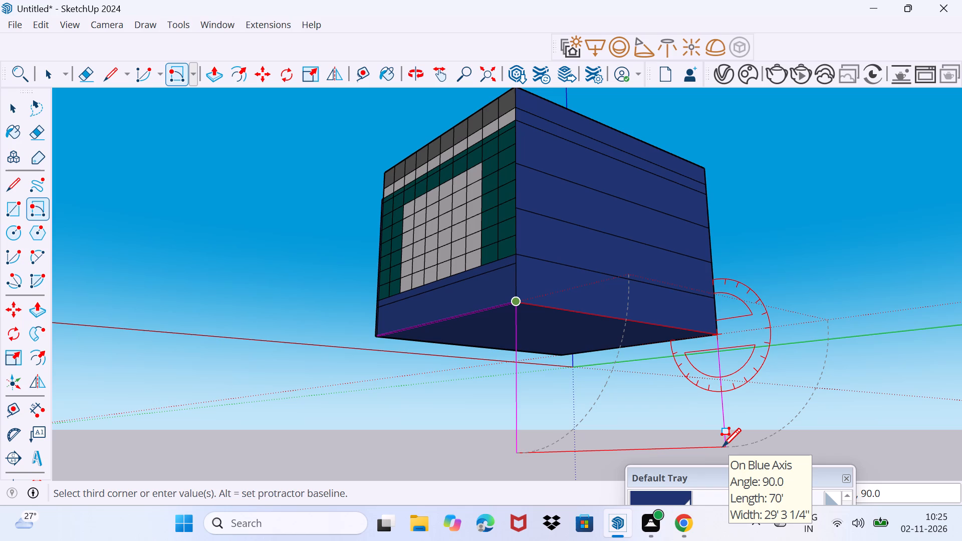
{"action": "type", "text": "10\""}
{"action": "key", "text": "Return"}
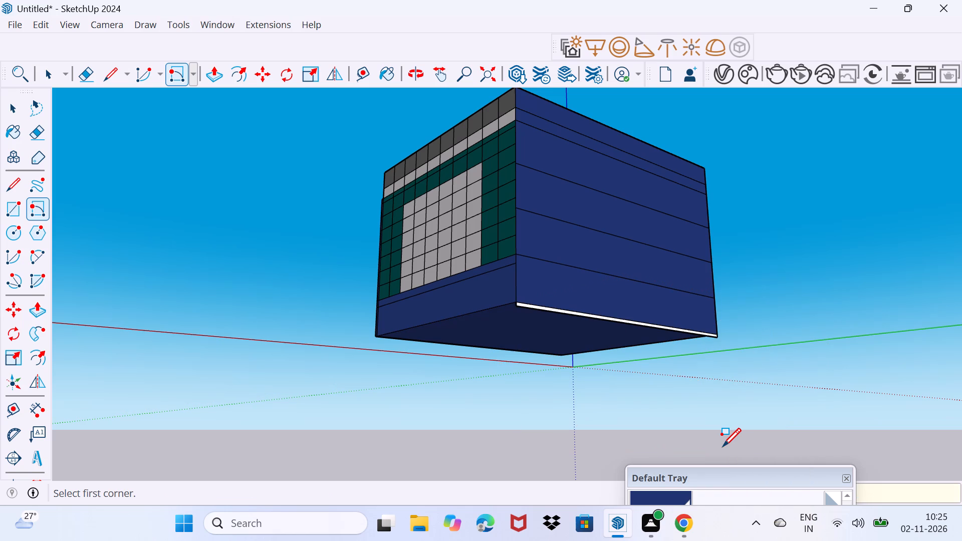
{"action": "key", "text": "space"}
Push/Pull the rear strip forward under the whole building and out past the front facade as a projecting base slab.
{"action": "scroll", "coordinate": [543, 363], "scroll_direction": "up", "scroll_amount": 3}
{"action": "middle_click_drag", "start_coordinate": [546, 365], "coordinate": [749, 372]}
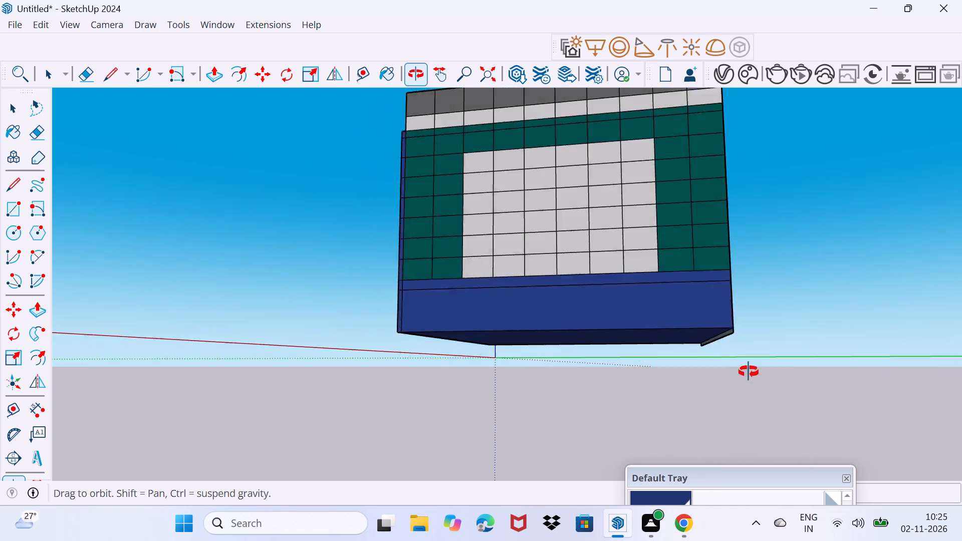
{"action": "middle_click_drag", "start_coordinate": [749, 372], "coordinate": [772, 363]}
{"action": "scroll", "coordinate": [709, 331], "scroll_direction": "up", "scroll_amount": 8}
{"action": "middle_click_drag", "start_coordinate": [794, 328], "coordinate": [796, 334]}
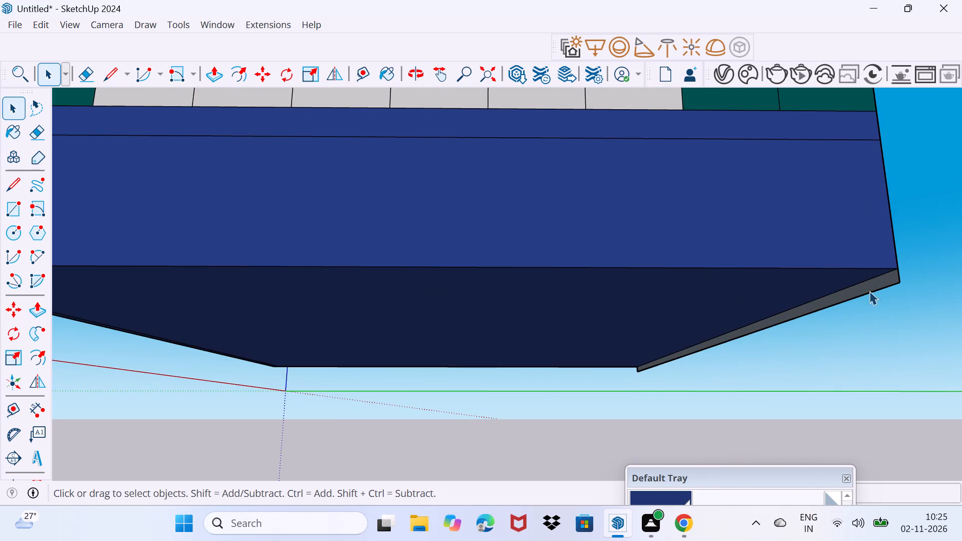
{"action": "left_click", "coordinate": [870, 288]}
{"action": "key", "text": "p"}
{"action": "left_click", "coordinate": [872, 287]}
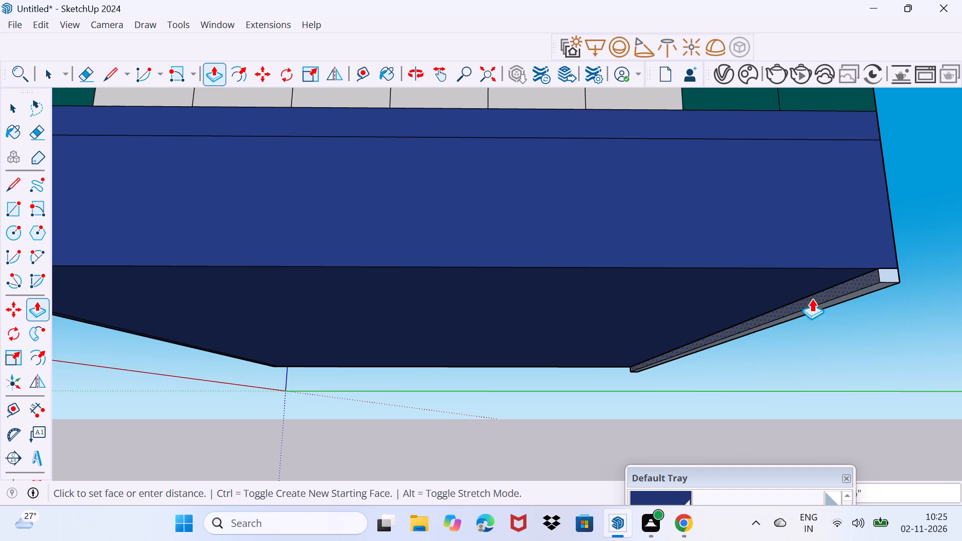
{"action": "scroll", "coordinate": [720, 314], "scroll_direction": "down", "scroll_amount": 8}
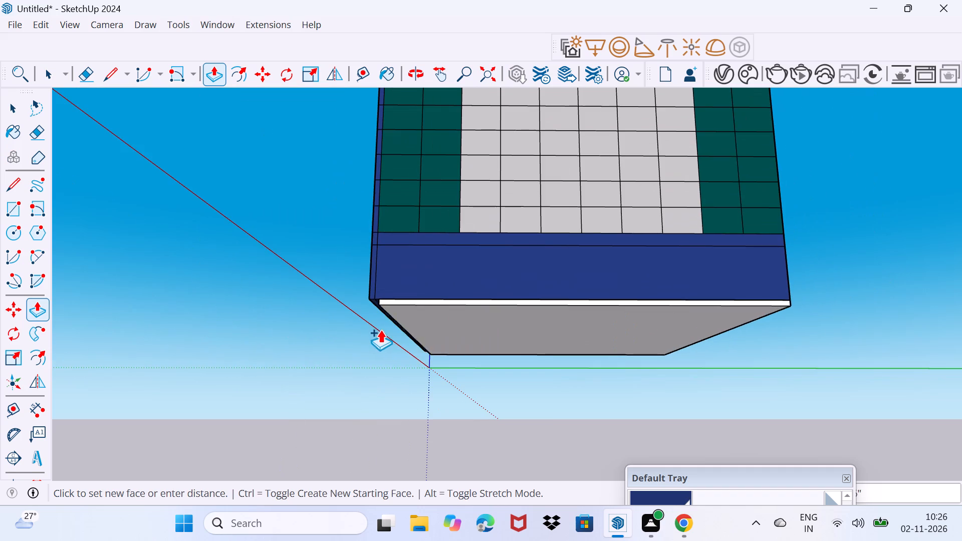
{"action": "left_click", "coordinate": [320, 325]}
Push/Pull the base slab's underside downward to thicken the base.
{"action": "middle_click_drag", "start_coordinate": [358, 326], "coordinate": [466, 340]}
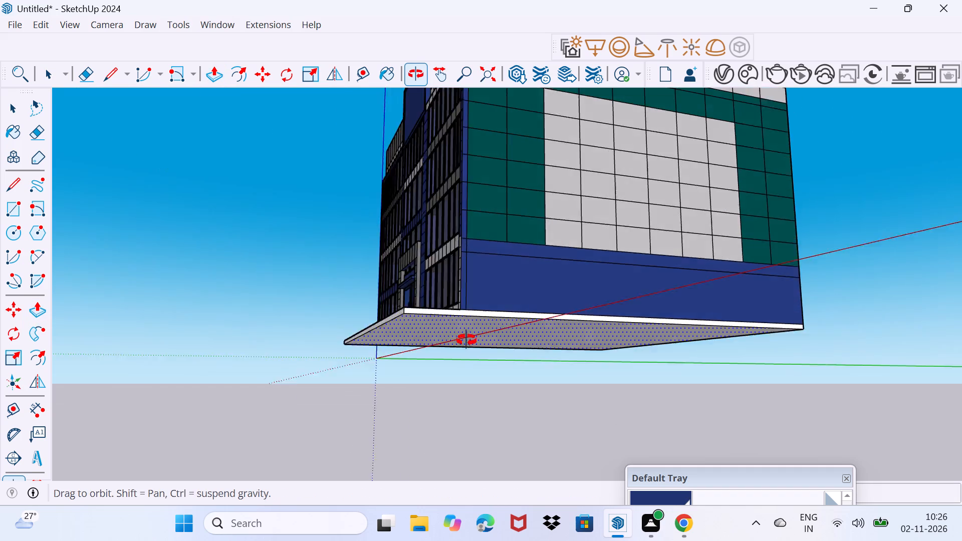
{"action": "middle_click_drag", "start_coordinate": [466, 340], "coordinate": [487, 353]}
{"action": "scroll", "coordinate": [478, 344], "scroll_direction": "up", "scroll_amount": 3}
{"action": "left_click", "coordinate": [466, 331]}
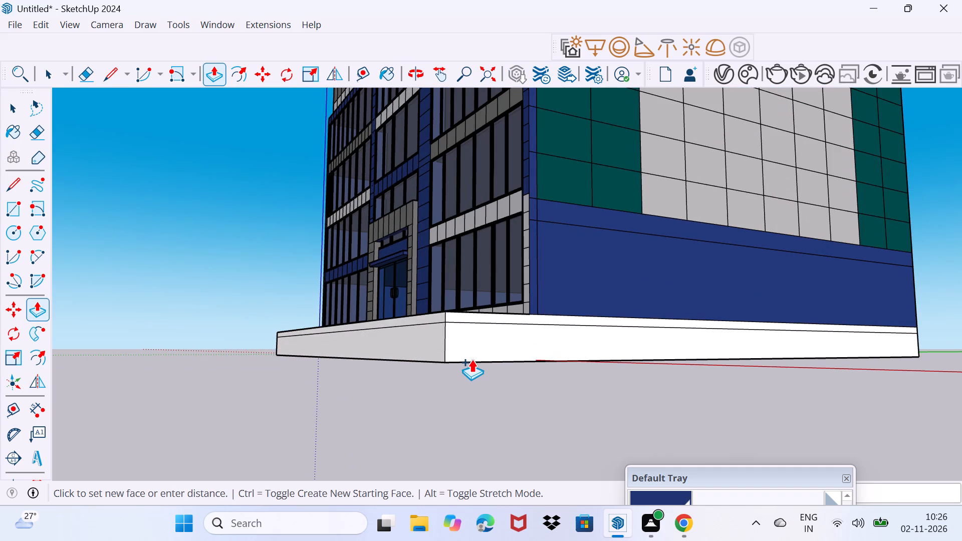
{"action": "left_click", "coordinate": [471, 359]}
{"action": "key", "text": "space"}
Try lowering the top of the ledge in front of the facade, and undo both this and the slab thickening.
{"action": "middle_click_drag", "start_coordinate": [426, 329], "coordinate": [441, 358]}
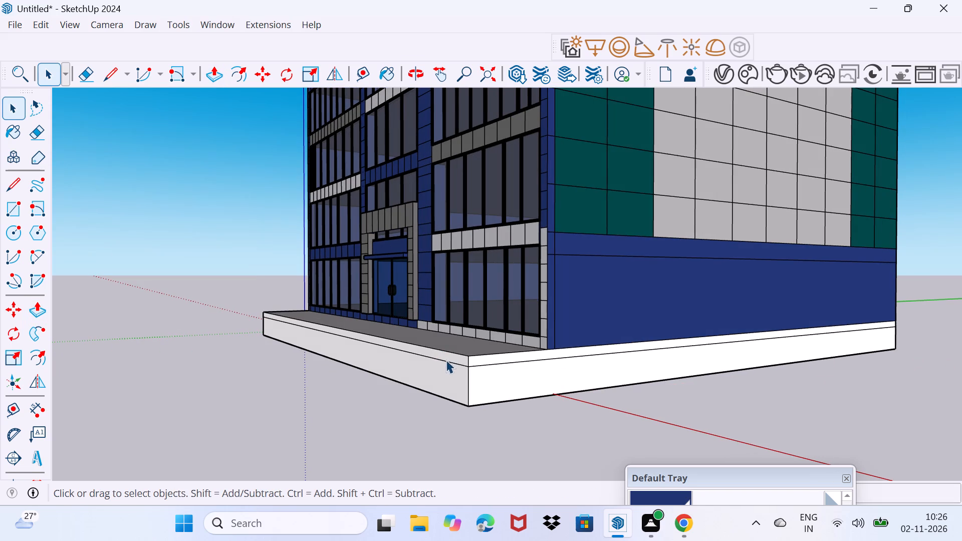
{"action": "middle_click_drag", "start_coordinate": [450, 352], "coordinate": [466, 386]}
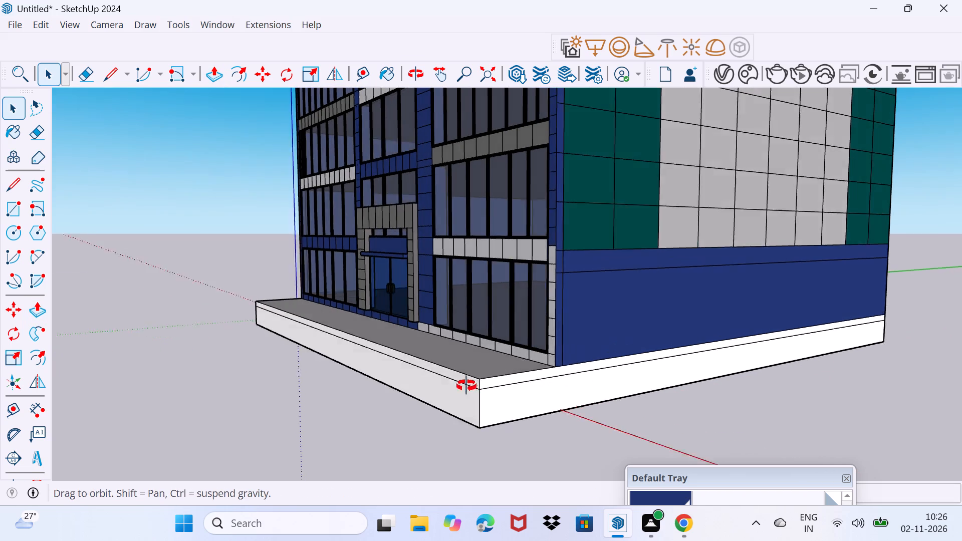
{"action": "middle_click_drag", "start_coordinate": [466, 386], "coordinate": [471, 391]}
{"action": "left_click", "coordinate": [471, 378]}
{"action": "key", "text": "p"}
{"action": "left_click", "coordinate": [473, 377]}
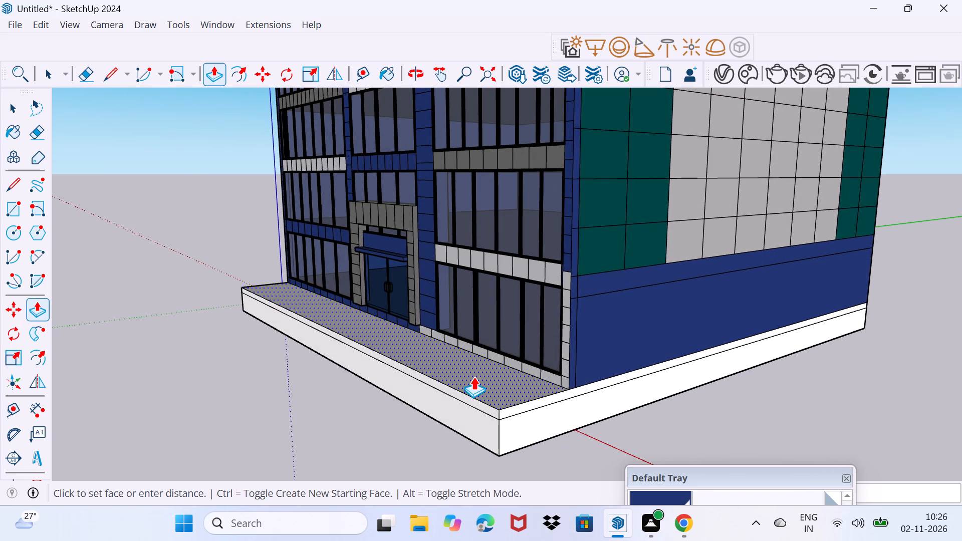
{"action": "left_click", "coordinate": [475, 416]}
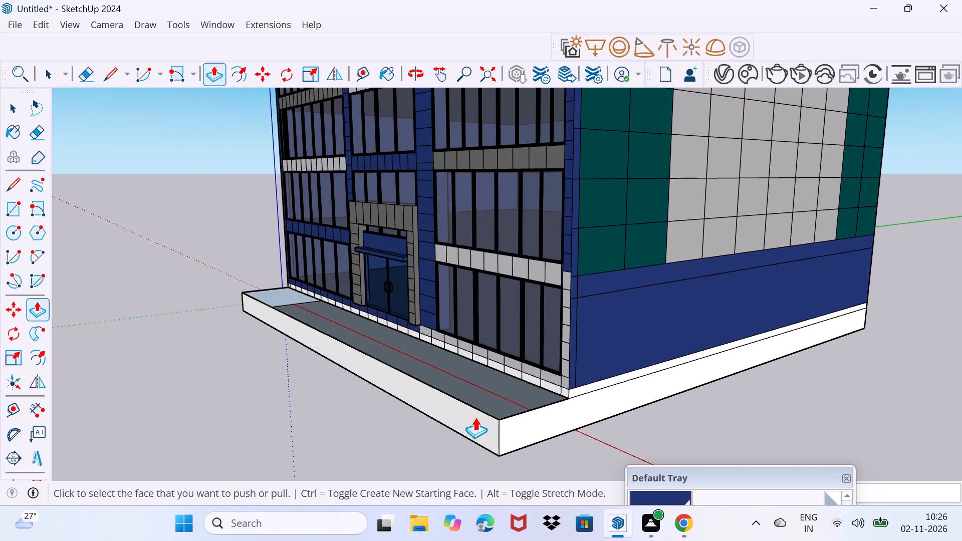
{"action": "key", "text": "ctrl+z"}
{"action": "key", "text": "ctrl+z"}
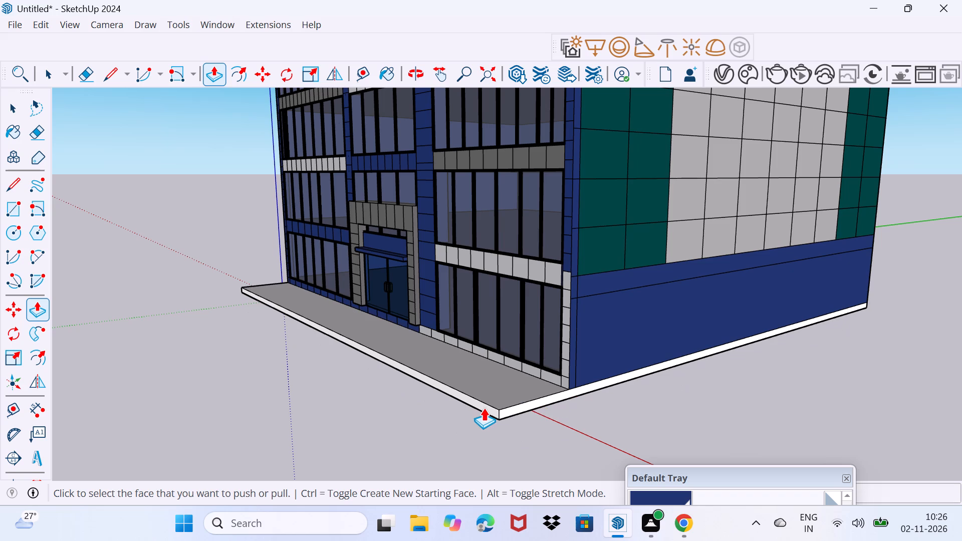
Push/Pull the base slab's underside farther down to form a deep plinth under the building.
{"action": "middle_click_drag", "start_coordinate": [492, 396], "coordinate": [446, 304]}
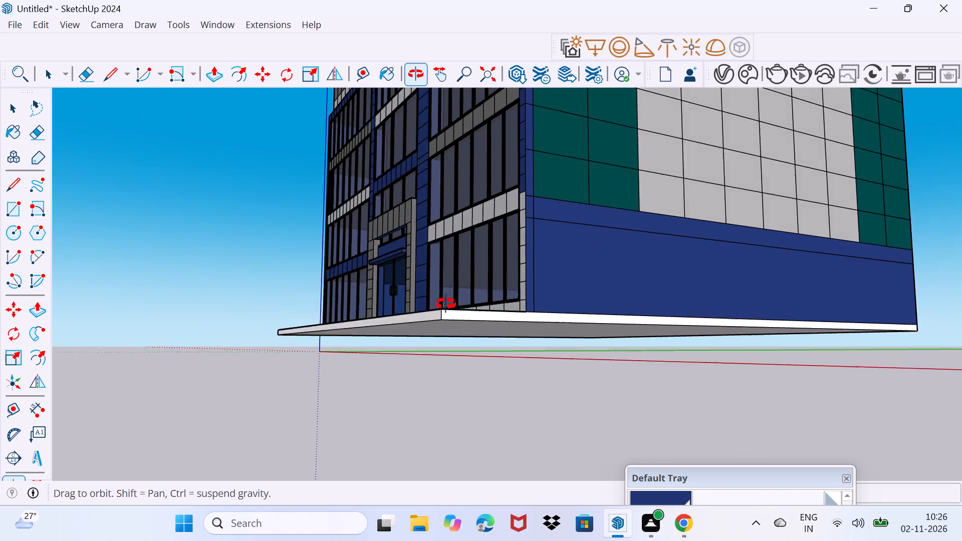
{"action": "middle_click_drag", "start_coordinate": [446, 304], "coordinate": [444, 301]}
{"action": "left_click", "coordinate": [445, 335]}
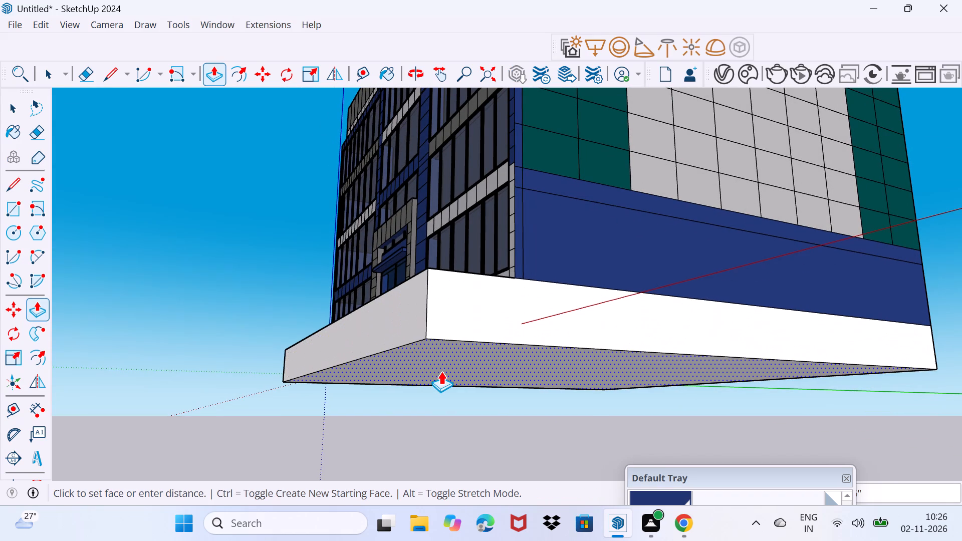
{"action": "left_click", "coordinate": [443, 374]}
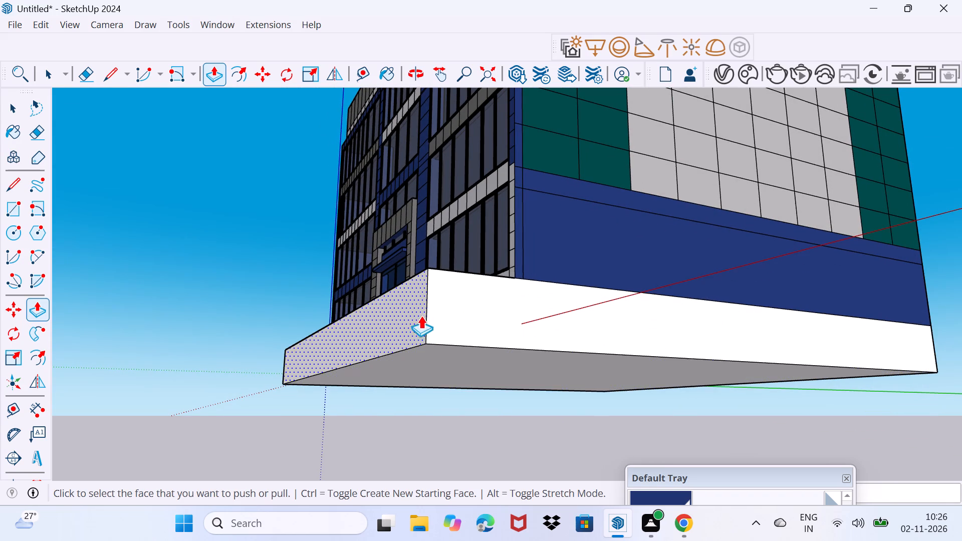
Push/Pull the top of the projecting front ledge down to a lower step below the facade.
{"action": "middle_click_drag", "start_coordinate": [421, 316], "coordinate": [500, 418]}
{"action": "left_click", "coordinate": [507, 383]}
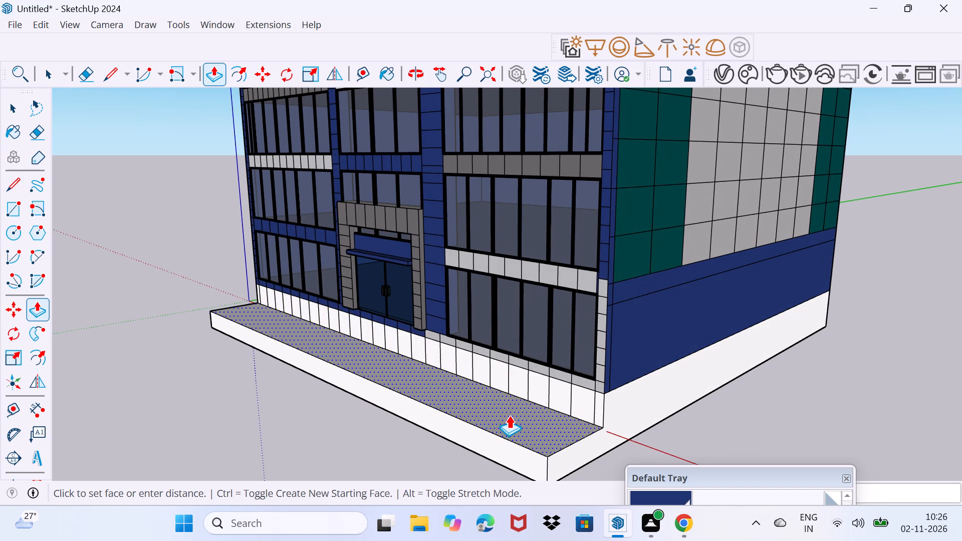
{"action": "left_click", "coordinate": [509, 416]}
{"action": "key", "text": "space"}
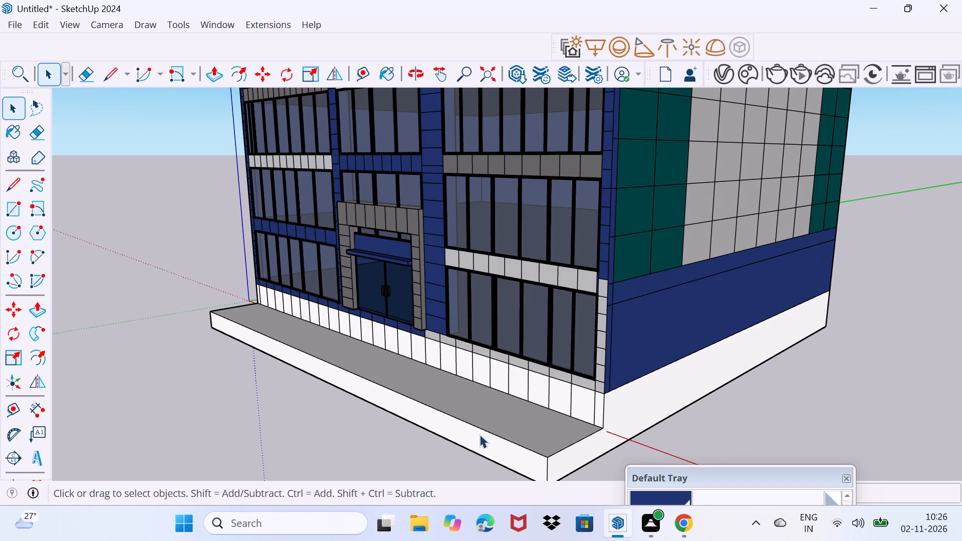
{"action": "left_click_drag", "start_coordinate": [479, 434], "coordinate": [528, 386]}
Erase the vertical tile division lines along the white plinth face below the front facade, from beside the corner to its far end.
{"action": "scroll", "coordinate": [390, 374], "scroll_direction": "up", "scroll_amount": 3}
{"action": "middle_click_drag", "start_coordinate": [351, 366], "coordinate": [693, 344]}
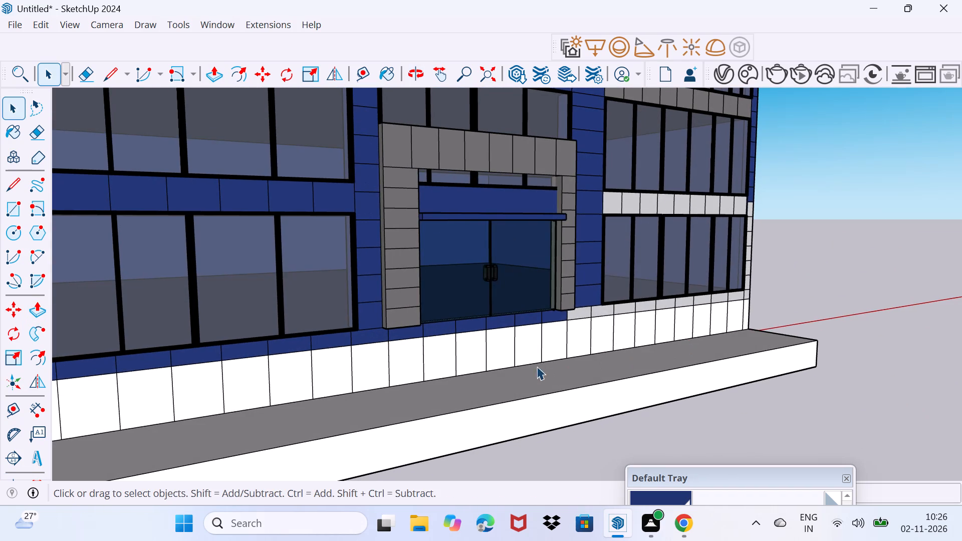
{"action": "middle_click_drag", "start_coordinate": [496, 367], "coordinate": [760, 339], "text": "shift"}
{"action": "middle_click_drag", "start_coordinate": [618, 379], "coordinate": [560, 387]}
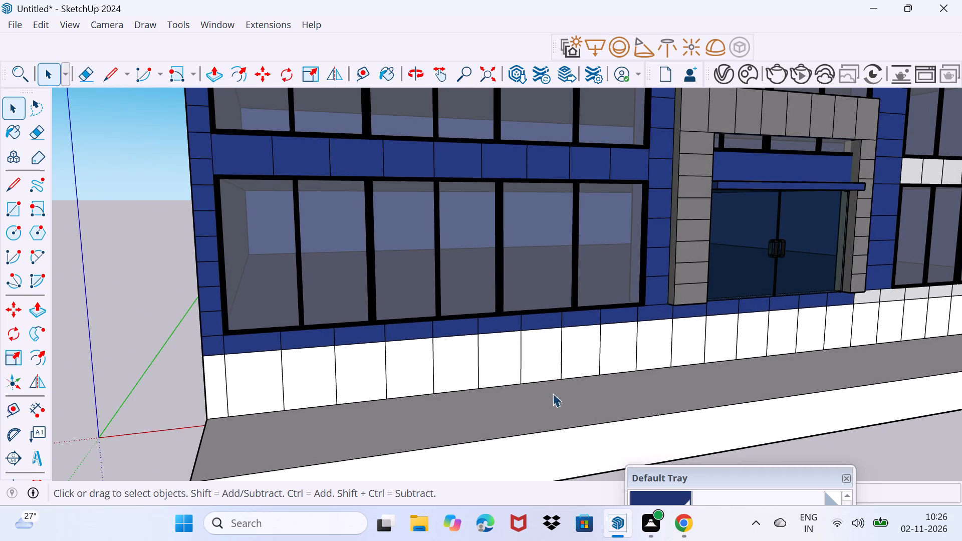
{"action": "key", "text": "e"}
{"action": "left_click_drag", "start_coordinate": [234, 395], "coordinate": [379, 383]}
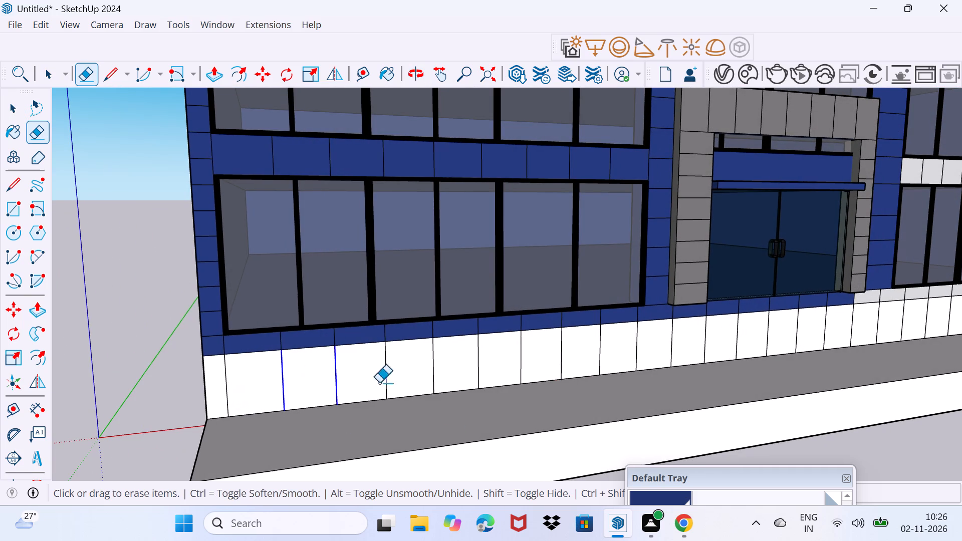
{"action": "left_click_drag", "start_coordinate": [379, 383], "coordinate": [814, 336]}
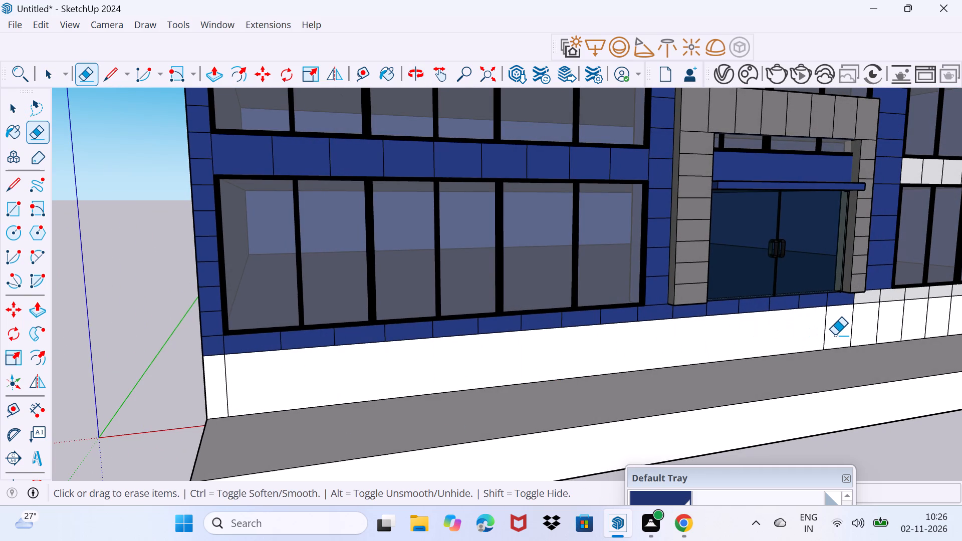
{"action": "middle_click_drag", "start_coordinate": [836, 335], "coordinate": [469, 384], "text": "shift"}
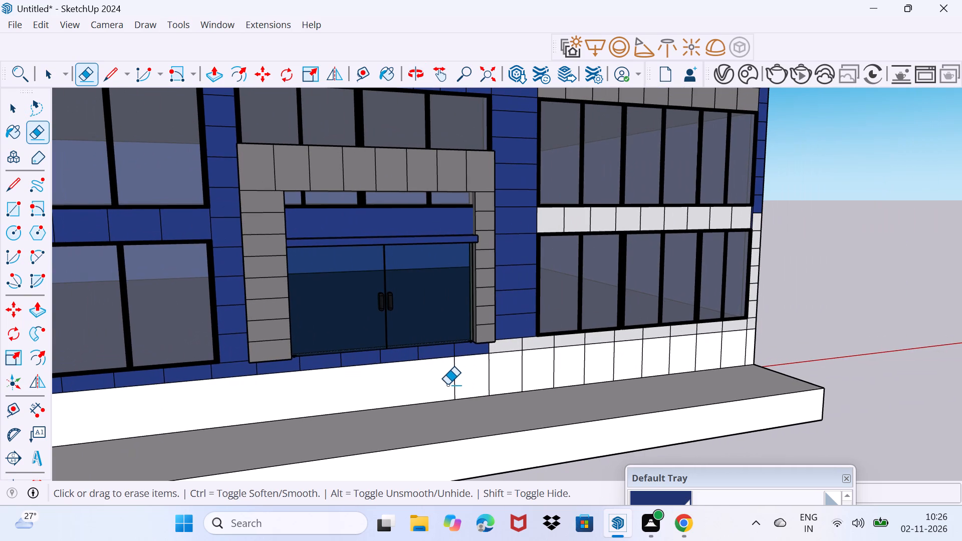
{"action": "left_click_drag", "start_coordinate": [446, 385], "coordinate": [750, 351]}
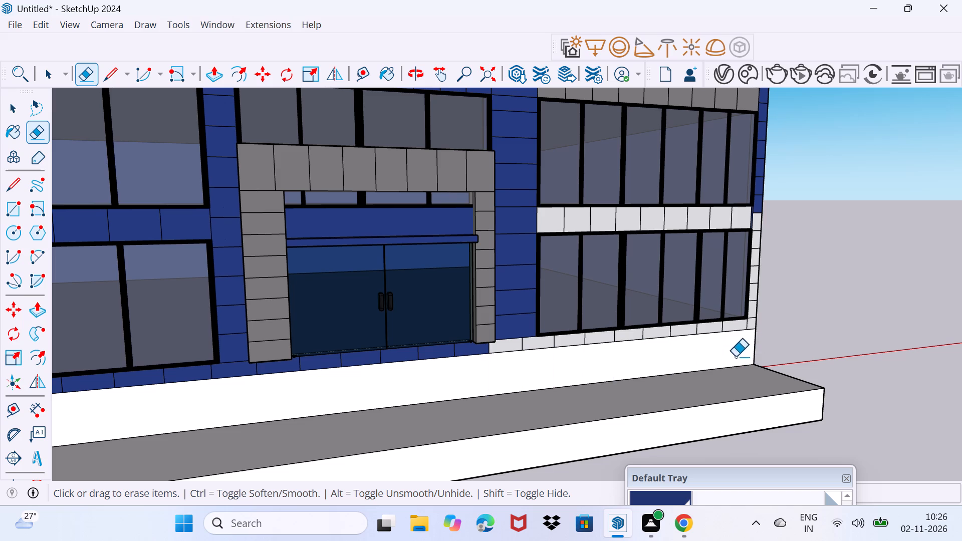
Erase the remaining vertical line on the white plinth face near the building's corner by the origin.
{"action": "key", "text": "space"}
{"action": "scroll", "coordinate": [512, 363], "scroll_direction": "down", "scroll_amount": 6}
{"action": "middle_click_drag", "start_coordinate": [486, 391], "coordinate": [400, 404]}
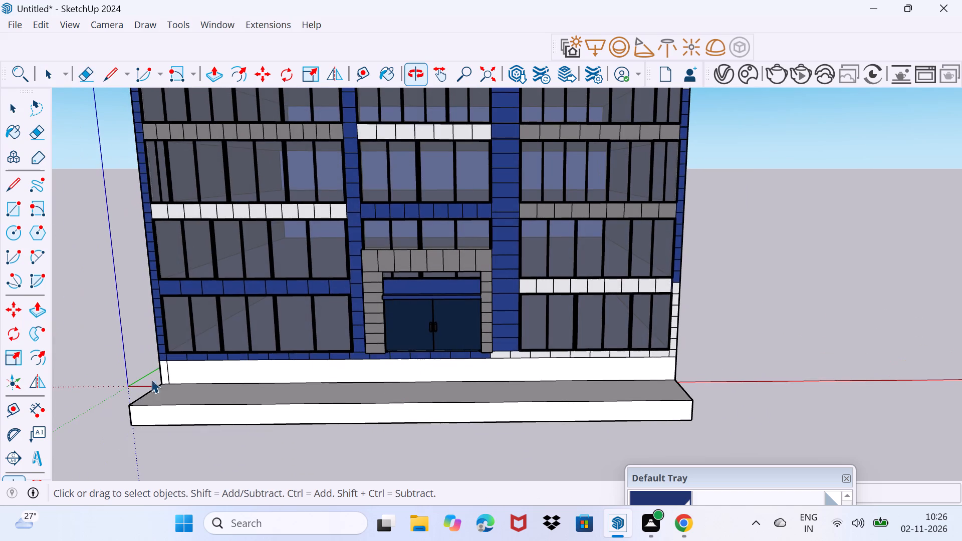
{"action": "scroll", "coordinate": [128, 383], "scroll_direction": "up", "scroll_amount": 7}
{"action": "scroll", "coordinate": [187, 374], "scroll_direction": "up", "scroll_amount": 2}
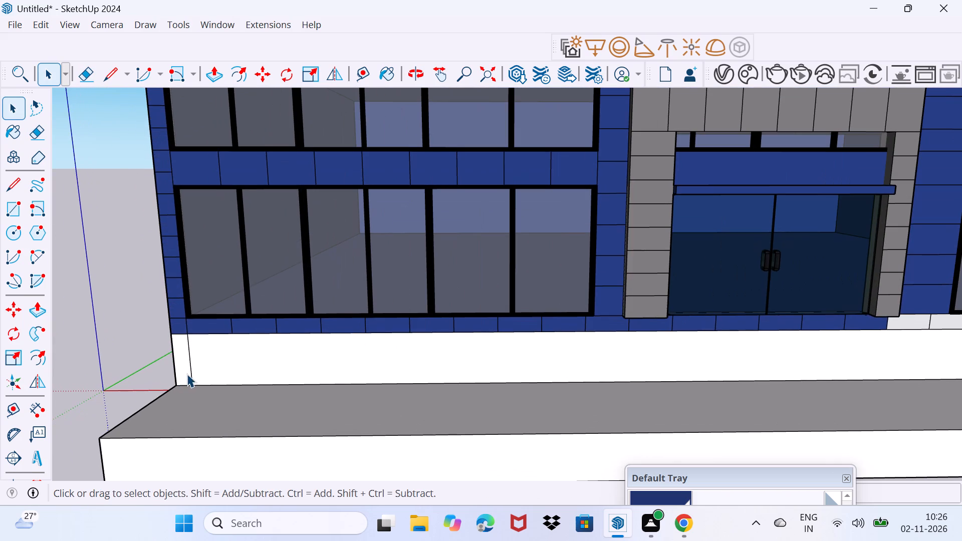
{"action": "key", "text": "e"}
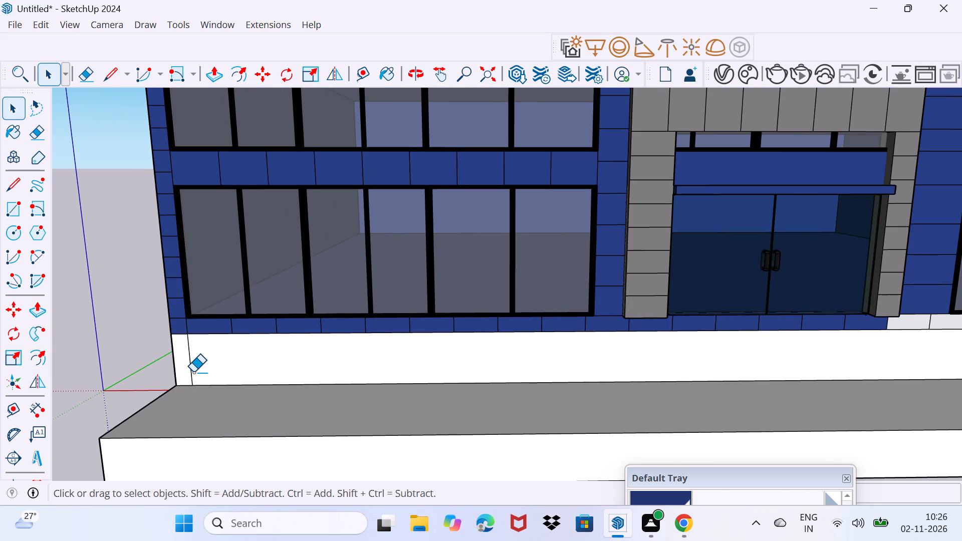
{"action": "left_click", "coordinate": [193, 372]}
Open 3D Warehouse and search its models for "window".
{"action": "left_click", "coordinate": [226, 23]}
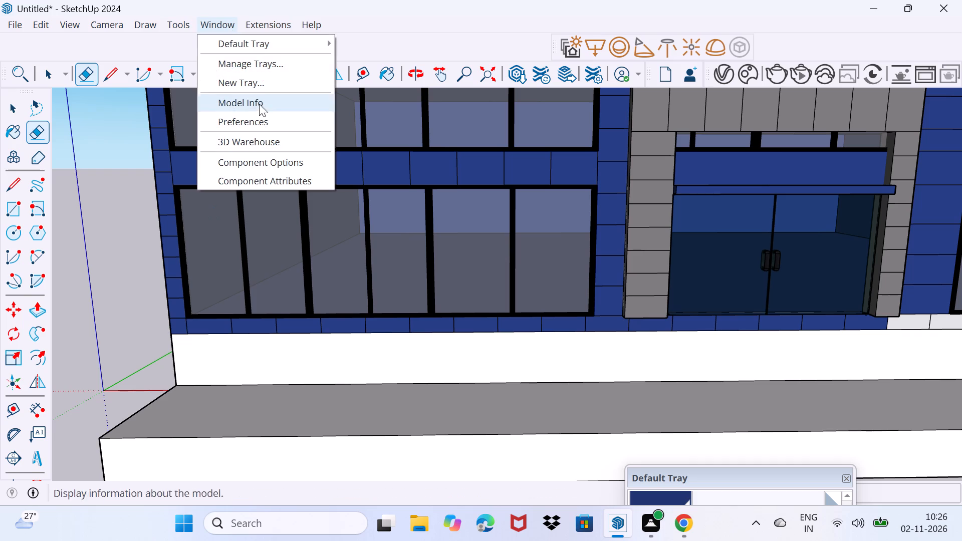
{"action": "left_click", "coordinate": [280, 145]}
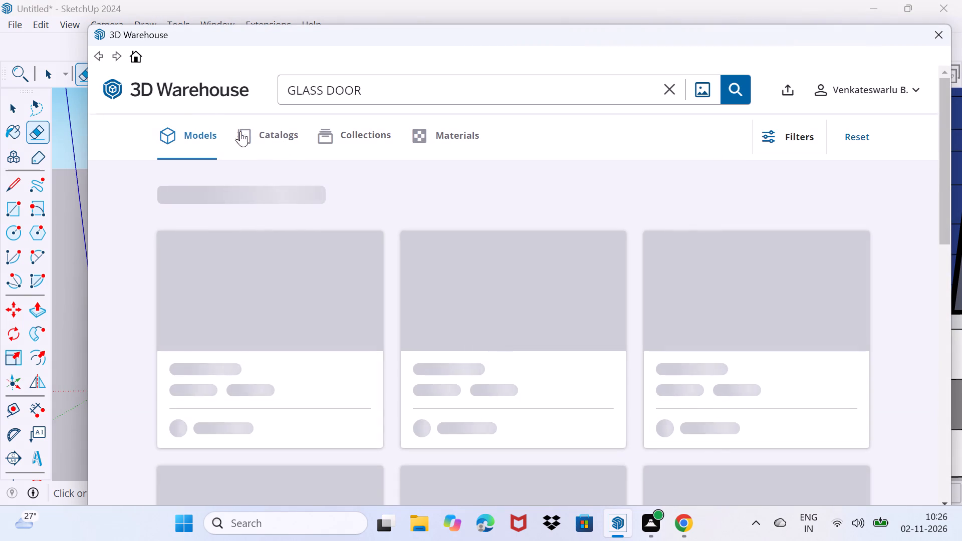
{"action": "left_click", "coordinate": [375, 87]}
{"action": "key", "text": "BackSpace"}
{"action": "key", "text": "BackSpace"}
{"action": "key", "text": "BackSpace"}
{"action": "key", "text": "BackSpace"}
{"action": "key", "text": "BackSpace"}
{"action": "key", "text": "BackSpace"}
{"action": "key", "text": "BackSpace"}
{"action": "key", "text": "BackSpace"}
{"action": "key", "text": "BackSpace"}
{"action": "key", "text": "BackSpace"}
{"action": "key", "text": "BackSpace"}
{"action": "key", "text": "BackSpace"}
{"action": "key", "text": "BackSpace"}
{"action": "key", "text": "BackSpace"}
{"action": "key", "text": "BackSpace"}
{"action": "key", "text": "BackSpace"}
{"action": "key", "text": "BackSpace"}
{"action": "key", "text": "BackSpace"}
{"action": "key", "text": "BackSpace"}
{"action": "key", "text": "BackSpace"}
{"action": "type", "text": "window"}
{"action": "key", "text": "Return"}
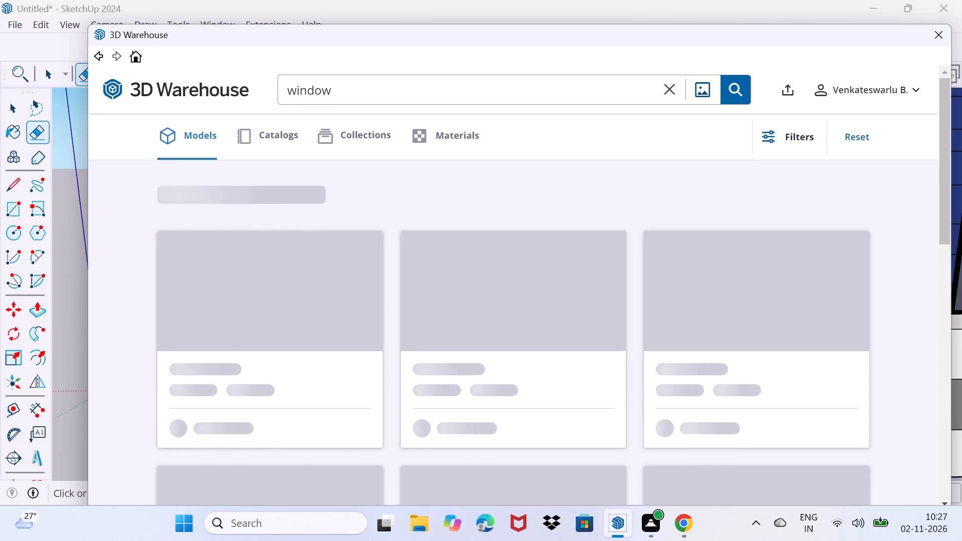
Browse the window models in the search results for a suitable design.
{"action": "scroll", "coordinate": [375, 263], "scroll_direction": "down", "scroll_amount": 7}
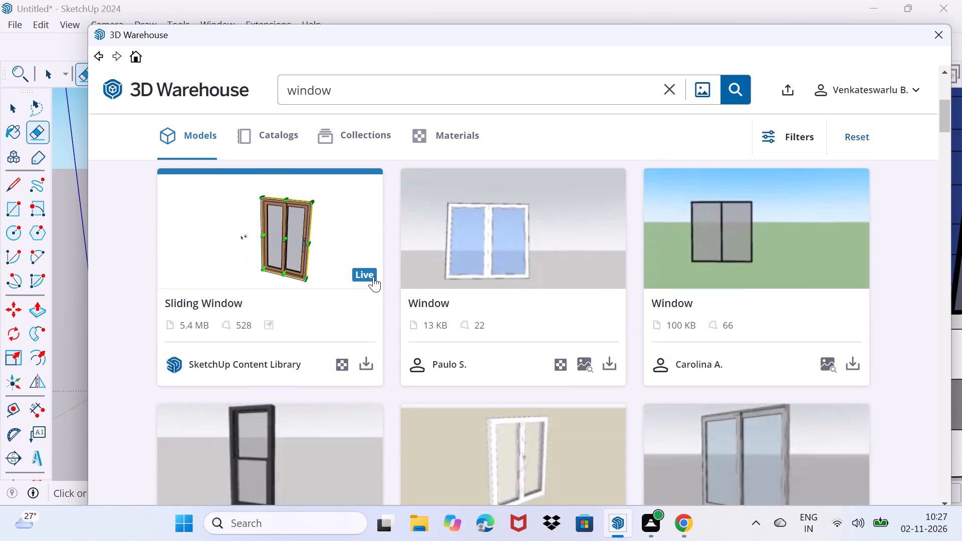
{"action": "scroll", "coordinate": [373, 277], "scroll_direction": "down", "scroll_amount": 16}
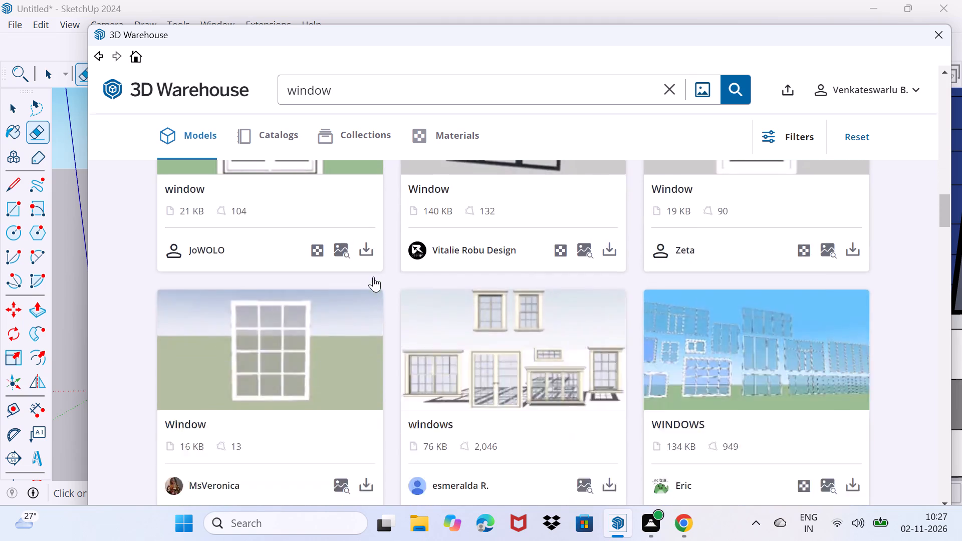
{"action": "scroll", "coordinate": [373, 277], "scroll_direction": "down", "scroll_amount": 12}
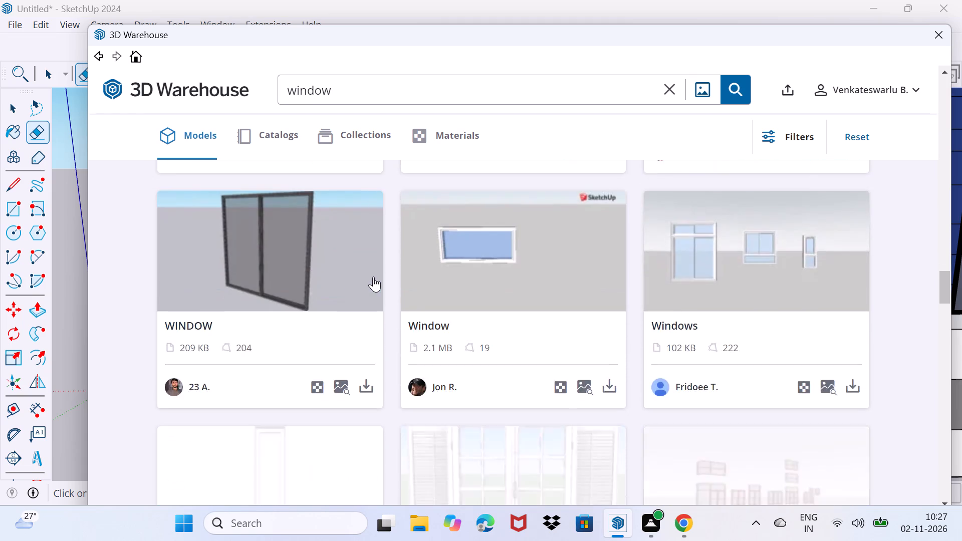
{"action": "scroll", "coordinate": [373, 277], "scroll_direction": "down", "scroll_amount": 12}
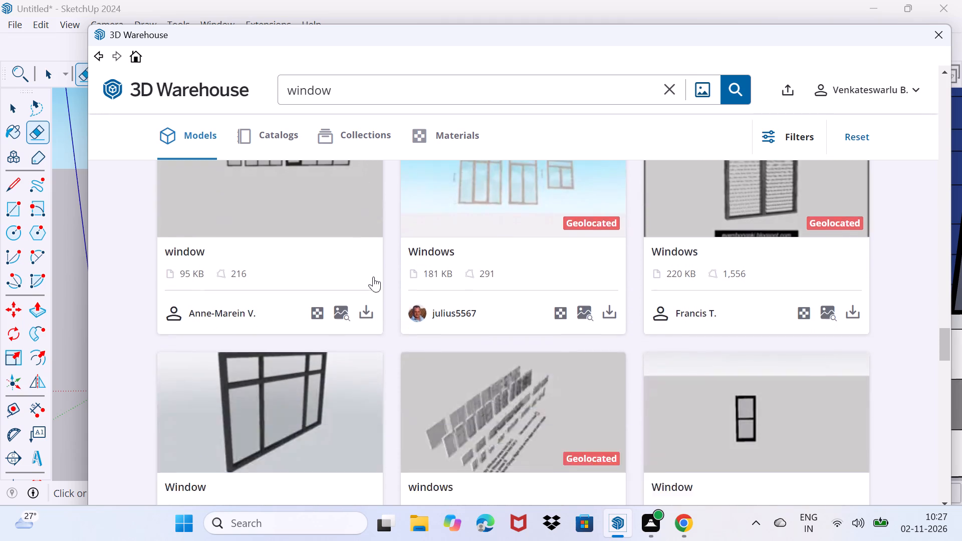
{"action": "scroll", "coordinate": [373, 277], "scroll_direction": "down", "scroll_amount": 8}
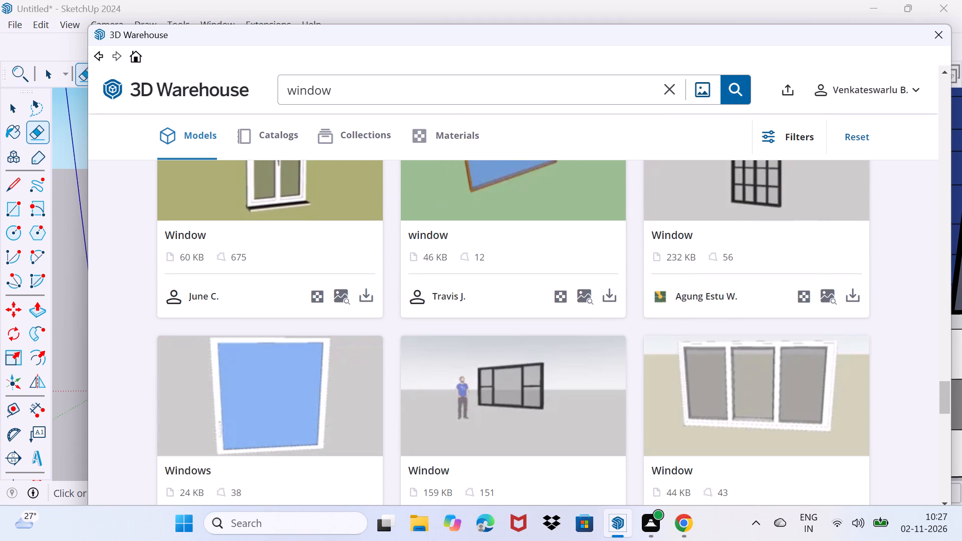
Search the 3D Warehouse models for "step" and glance over the resulting models.
{"action": "left_click", "coordinate": [441, 87]}
{"action": "key", "text": "BackSpace"}
{"action": "key", "text": "BackSpace"}
{"action": "key", "text": "BackSpace"}
{"action": "key", "text": "BackSpace"}
{"action": "key", "text": "BackSpace"}
{"action": "key", "text": "BackSpace"}
{"action": "key", "text": "BackSpace"}
{"action": "key", "text": "BackSpace"}
{"action": "key", "text": "BackSpace"}
{"action": "key", "text": "BackSpace"}
{"action": "key", "text": "BackSpace"}
{"action": "key", "text": "BackSpace"}
{"action": "key", "text": "BackSpace"}
{"action": "key", "text": "BackSpace"}
{"action": "key", "text": "BackSpace"}
{"action": "key", "text": "BackSpace"}
{"action": "key", "text": "BackSpace"}
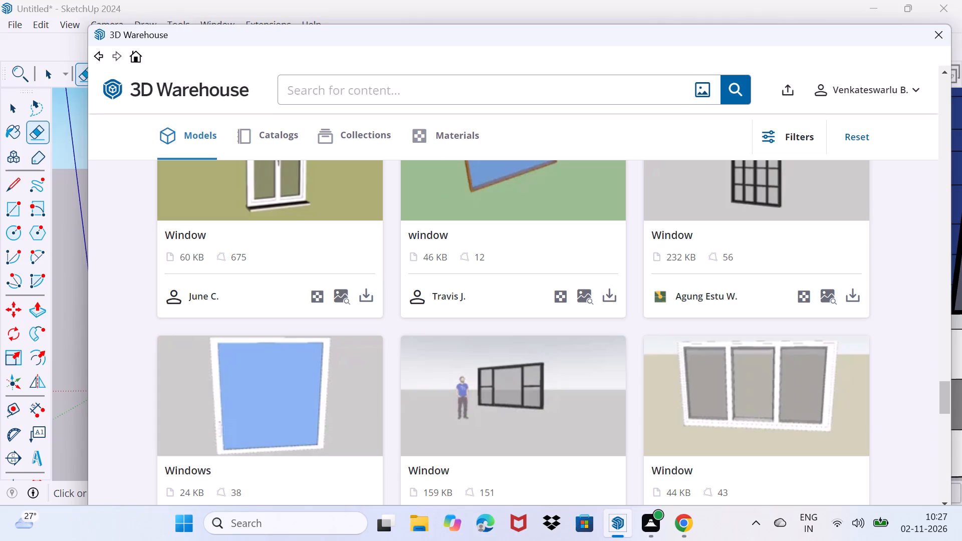
{"action": "type", "text": "step"}
{"action": "key", "text": "Return"}
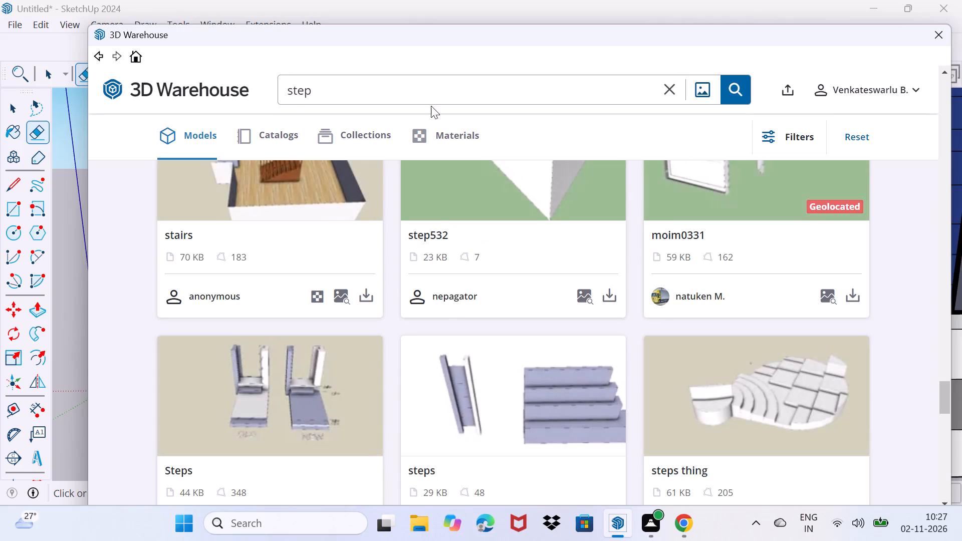
{"action": "scroll", "coordinate": [442, 302], "scroll_direction": "down", "scroll_amount": 3}
{"action": "scroll", "coordinate": [443, 301], "scroll_direction": "up", "scroll_amount": 6}
{"action": "scroll", "coordinate": [312, 205], "scroll_direction": "up", "scroll_amount": 4}
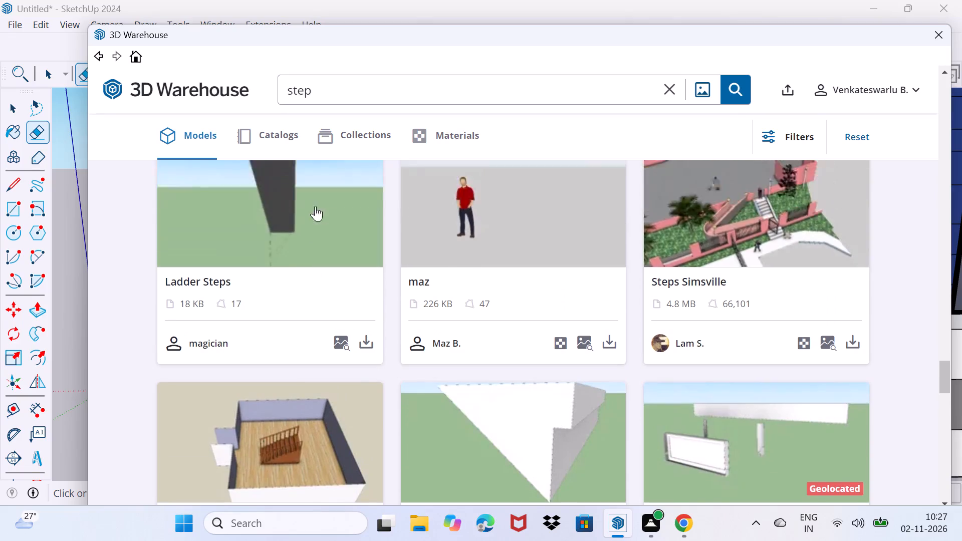
Switch the "step" search to Collections and examine the listed collections for suitable entrance steps.
{"action": "left_click", "coordinate": [366, 135]}
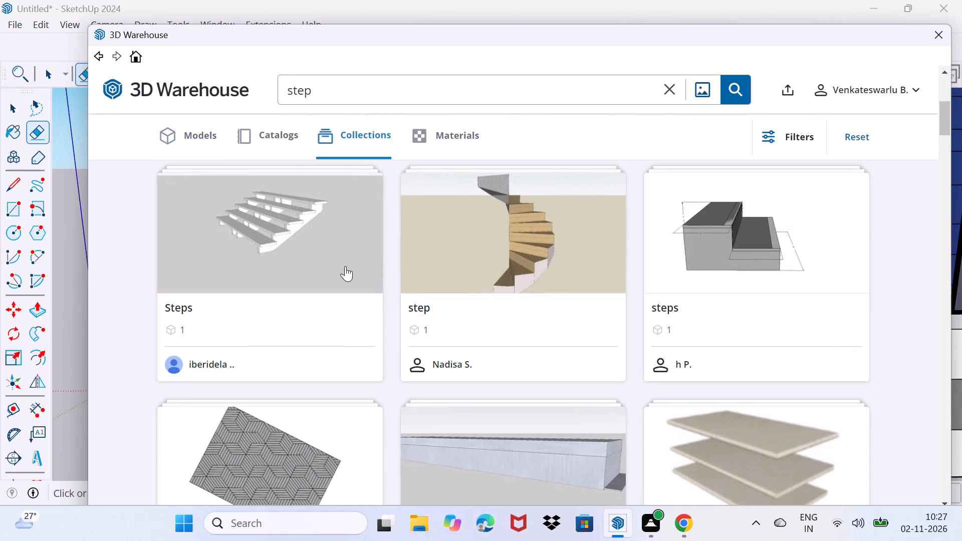
{"action": "scroll", "coordinate": [328, 238], "scroll_direction": "down", "scroll_amount": 7}
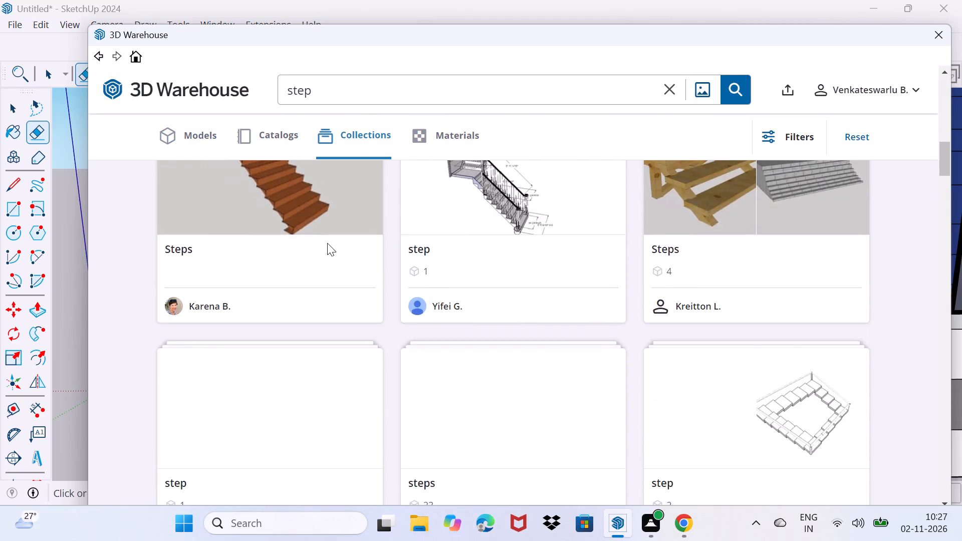
{"action": "scroll", "coordinate": [327, 243], "scroll_direction": "down", "scroll_amount": 4}
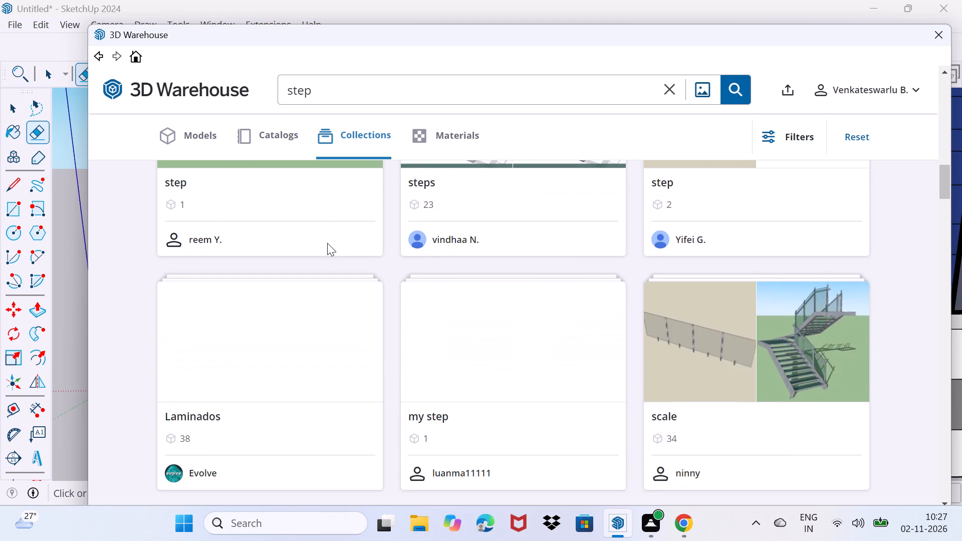
{"action": "scroll", "coordinate": [327, 243], "scroll_direction": "down", "scroll_amount": 6}
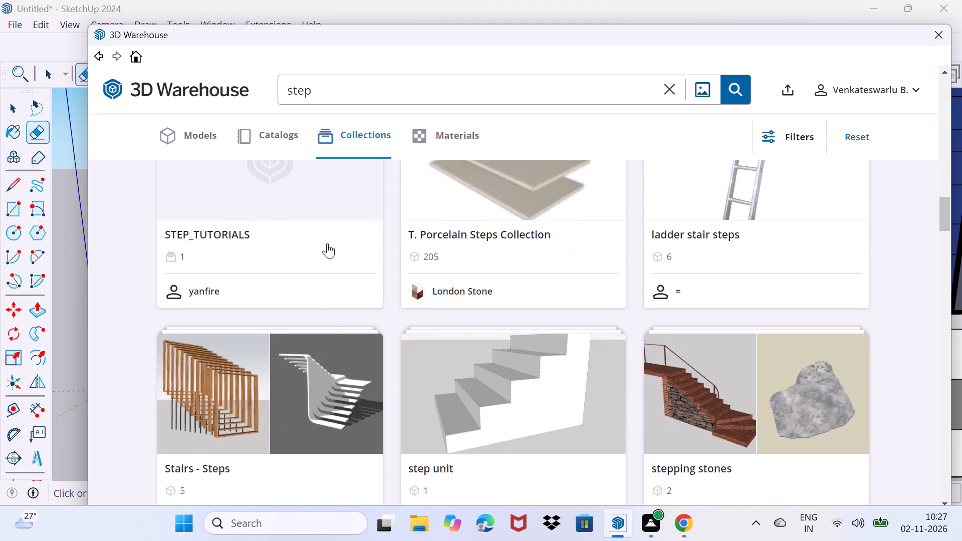
{"action": "scroll", "coordinate": [327, 243], "scroll_direction": "down", "scroll_amount": 5}
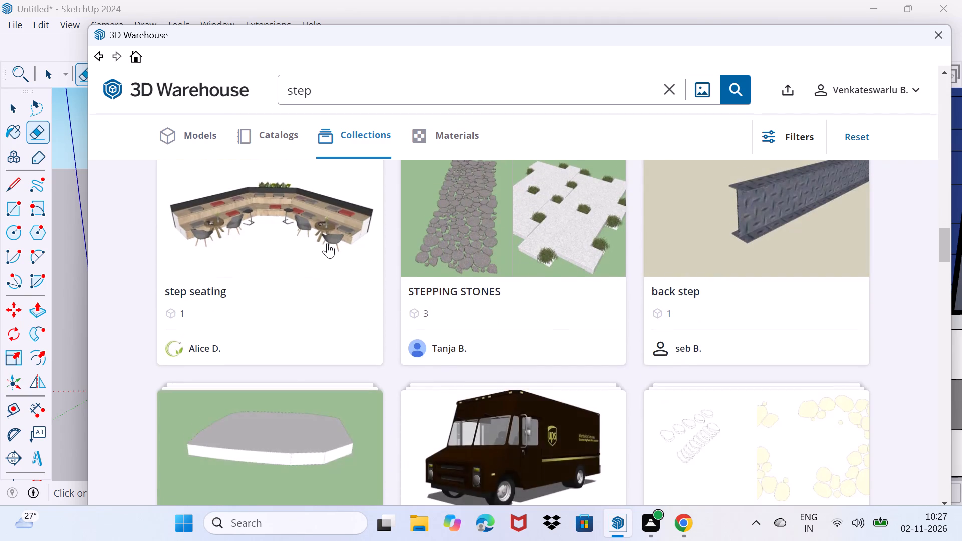
{"action": "scroll", "coordinate": [327, 243], "scroll_direction": "down", "scroll_amount": 6}
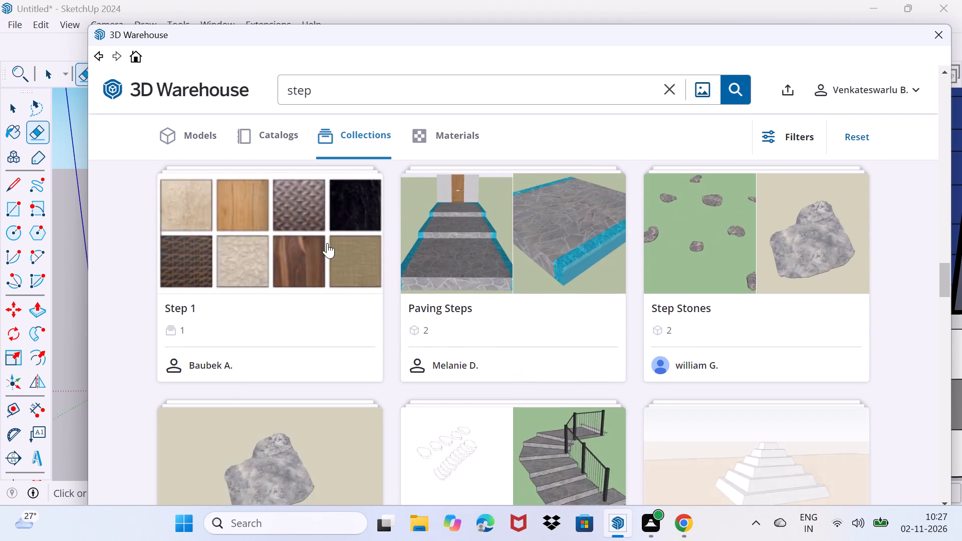
{"action": "scroll", "coordinate": [327, 243], "scroll_direction": "down", "scroll_amount": 1}
{"action": "scroll", "coordinate": [327, 243], "scroll_direction": "up", "scroll_amount": 1}
{"action": "scroll", "coordinate": [327, 243], "scroll_direction": "down", "scroll_amount": 7}
{"action": "scroll", "coordinate": [327, 243], "scroll_direction": "up", "scroll_amount": 1}
{"action": "scroll", "coordinate": [327, 243], "scroll_direction": "down", "scroll_amount": 7}
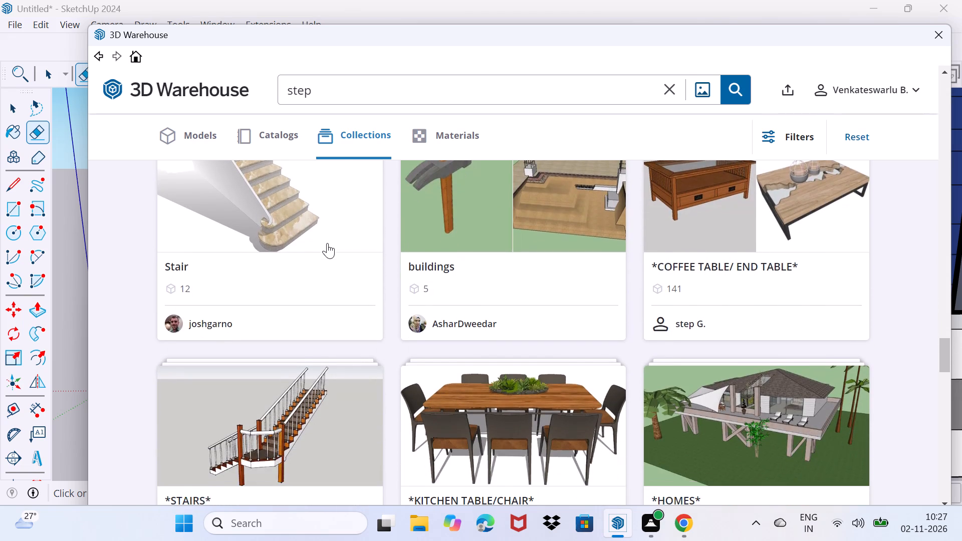
{"action": "scroll", "coordinate": [327, 243], "scroll_direction": "down", "scroll_amount": 7}
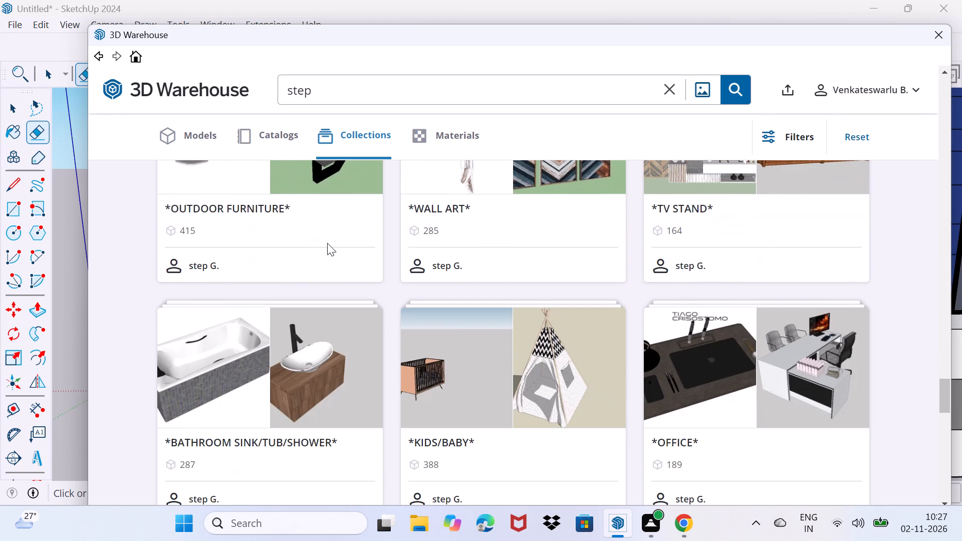
Re-examine the "step" collections from the end of the results back to the first ones for suitable entrance steps.
{"action": "scroll", "coordinate": [327, 243], "scroll_direction": "up", "scroll_amount": 16}
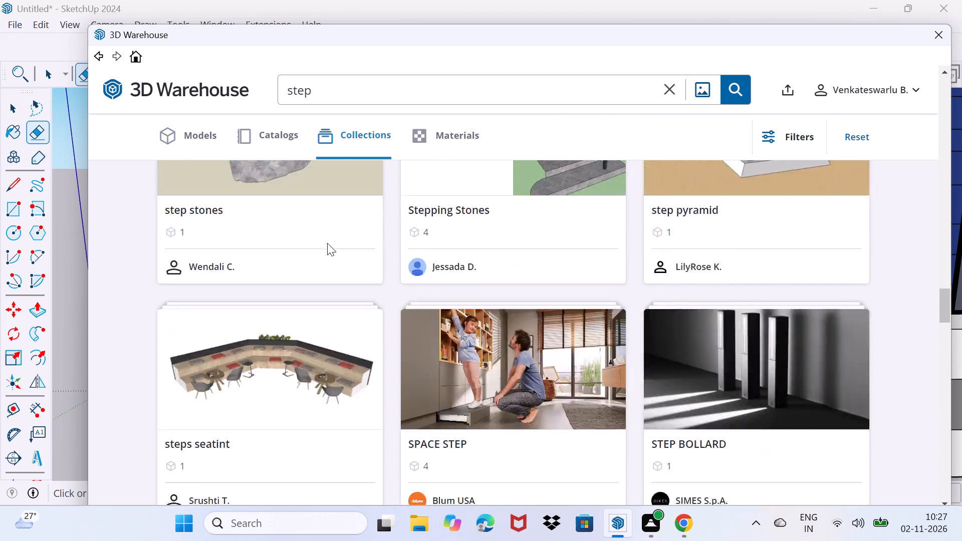
{"action": "scroll", "coordinate": [327, 243], "scroll_direction": "up", "scroll_amount": 16}
{"action": "scroll", "coordinate": [330, 242], "scroll_direction": "up", "scroll_amount": 8}
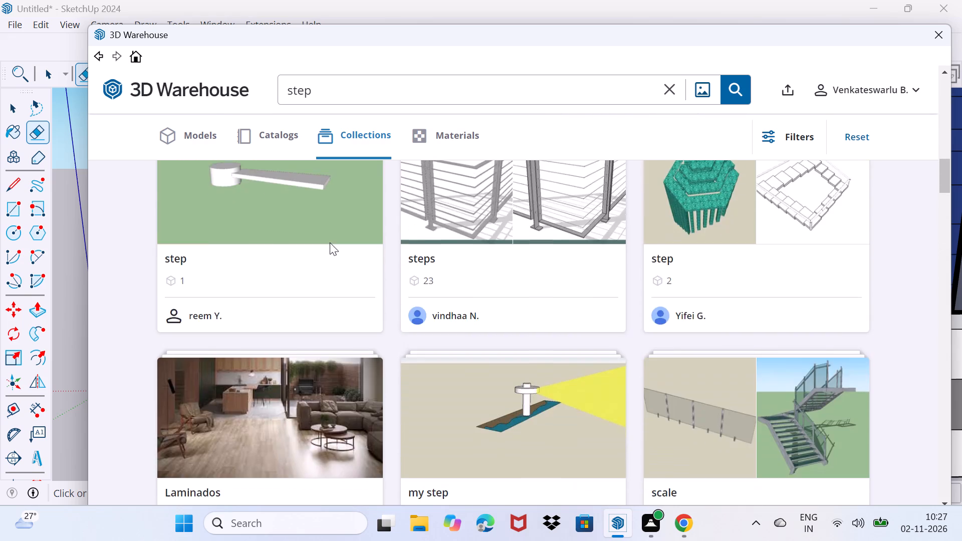
{"action": "scroll", "coordinate": [330, 242], "scroll_direction": "up", "scroll_amount": 17}
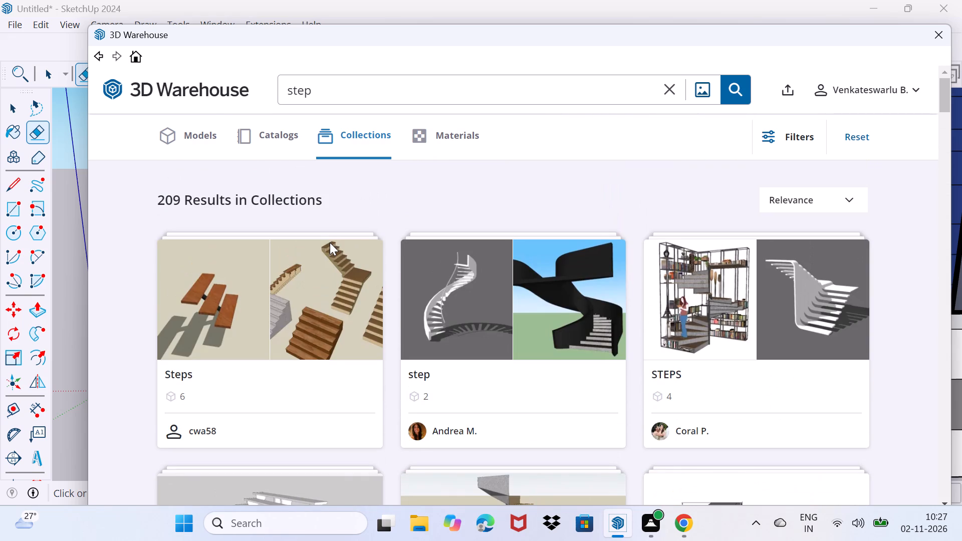
{"action": "scroll", "coordinate": [330, 242], "scroll_direction": "up", "scroll_amount": 1}
{"action": "scroll", "coordinate": [330, 242], "scroll_direction": "down", "scroll_amount": 7}
{"action": "scroll", "coordinate": [330, 242], "scroll_direction": "up", "scroll_amount": 1}
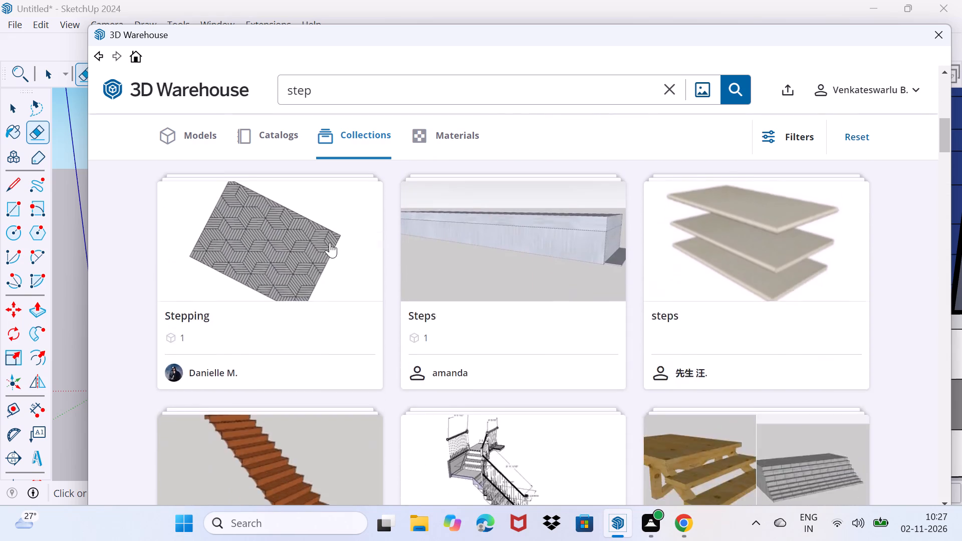
{"action": "scroll", "coordinate": [330, 242], "scroll_direction": "up", "scroll_amount": 3}
{"action": "scroll", "coordinate": [330, 242], "scroll_direction": "down", "scroll_amount": 9}
{"action": "scroll", "coordinate": [330, 242], "scroll_direction": "up", "scroll_amount": 2}
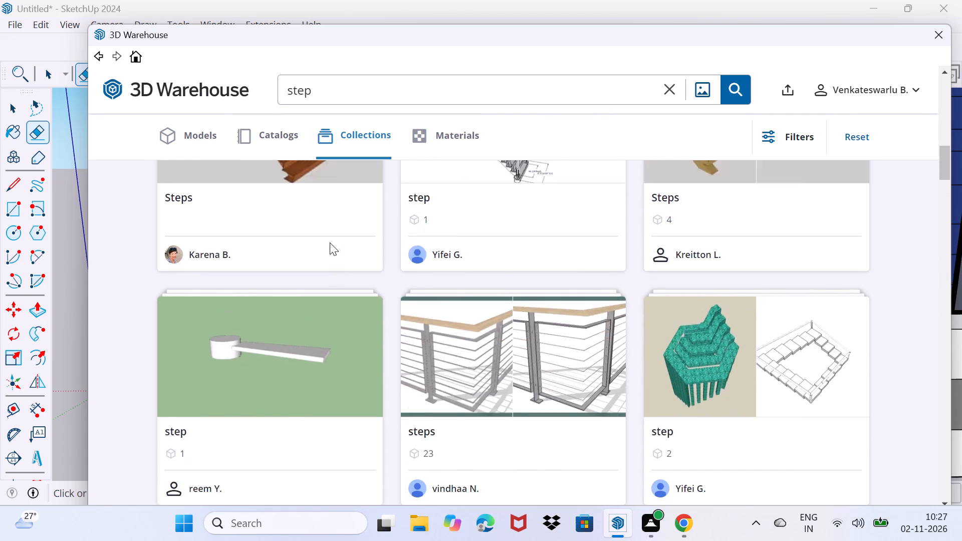
{"action": "scroll", "coordinate": [330, 242], "scroll_direction": "down", "scroll_amount": 2}
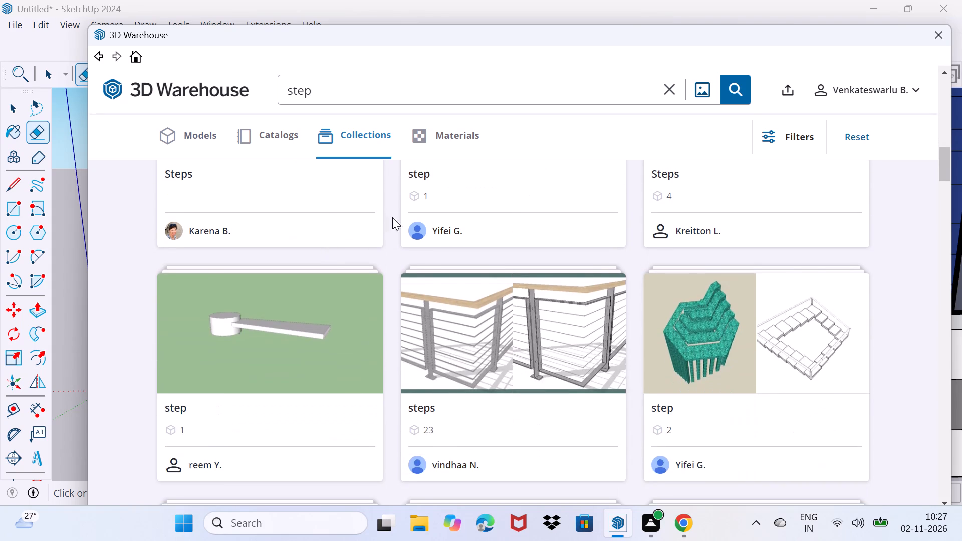
{"action": "scroll", "coordinate": [786, 197], "scroll_direction": "up", "scroll_amount": 4}
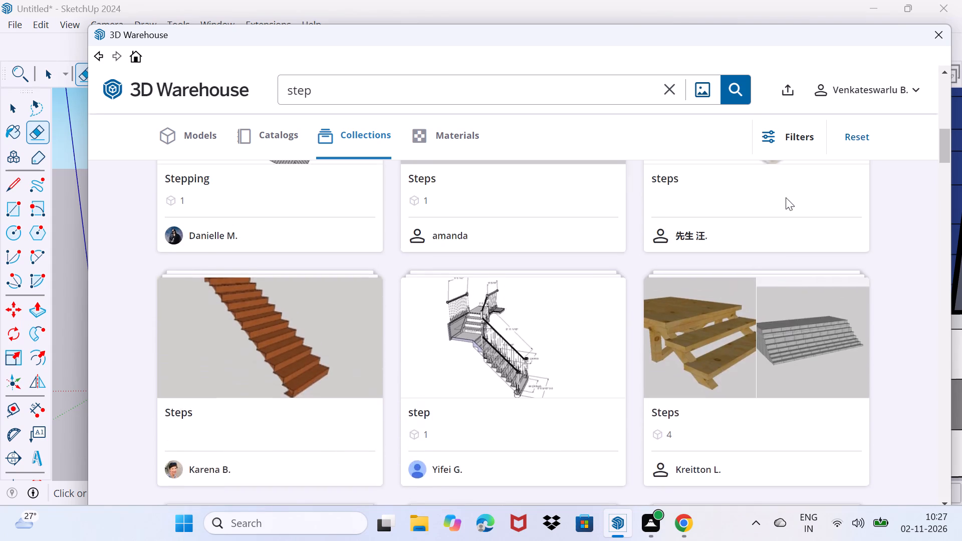
{"action": "scroll", "coordinate": [785, 198], "scroll_direction": "up", "scroll_amount": 4}
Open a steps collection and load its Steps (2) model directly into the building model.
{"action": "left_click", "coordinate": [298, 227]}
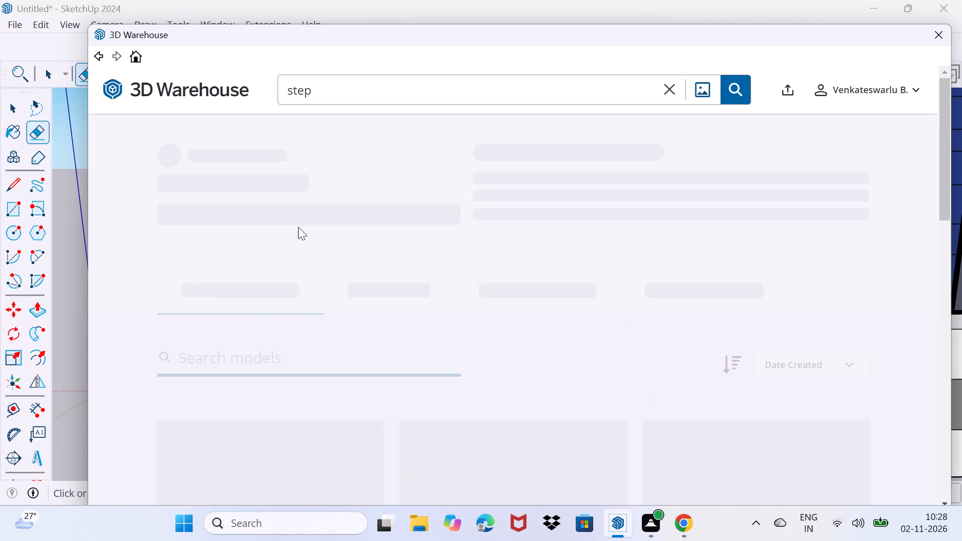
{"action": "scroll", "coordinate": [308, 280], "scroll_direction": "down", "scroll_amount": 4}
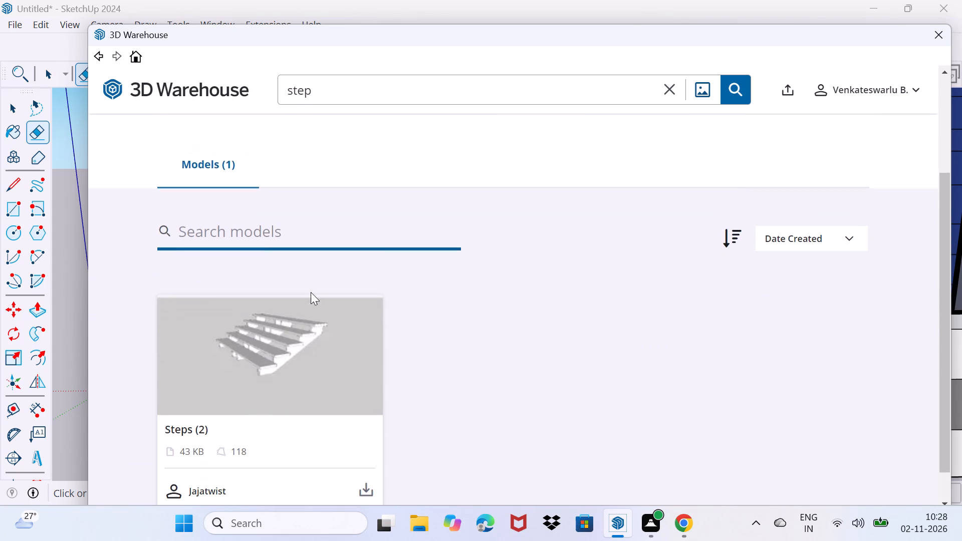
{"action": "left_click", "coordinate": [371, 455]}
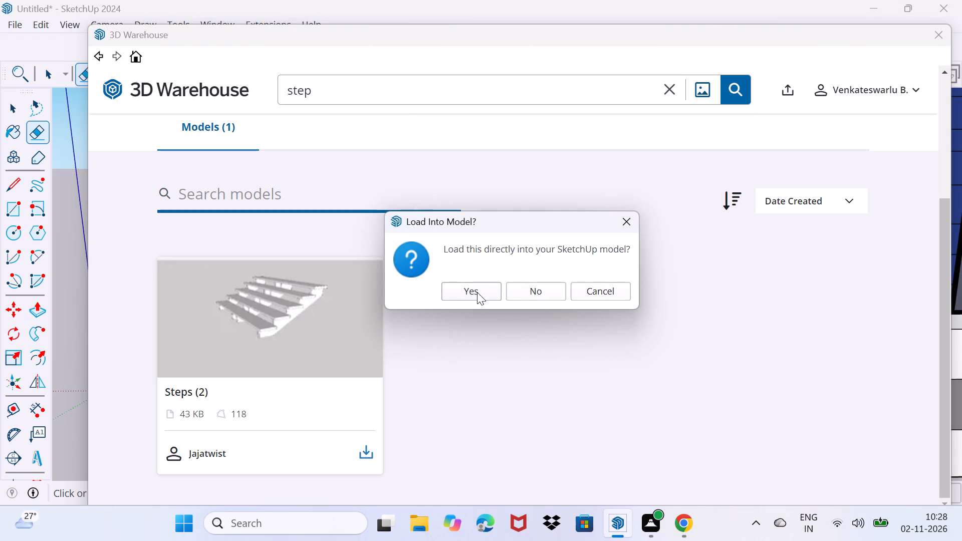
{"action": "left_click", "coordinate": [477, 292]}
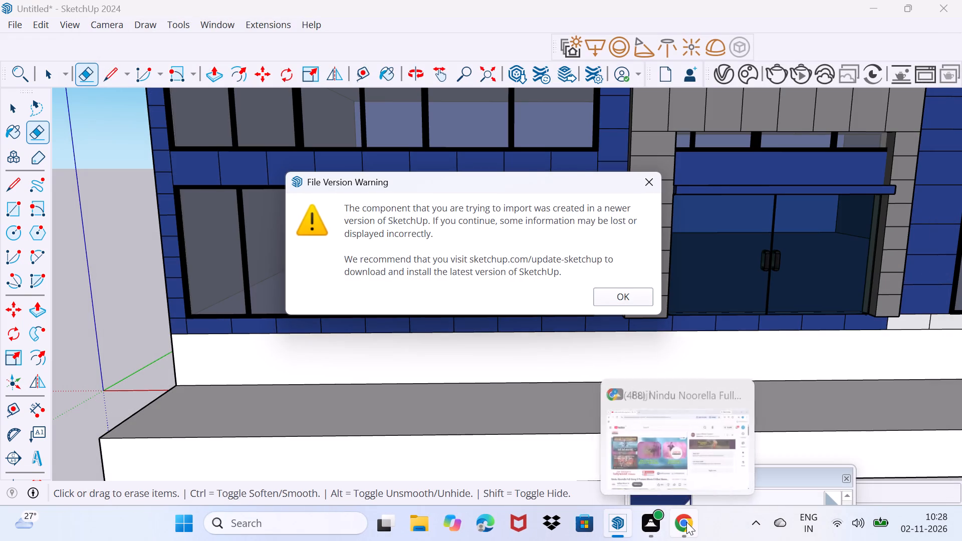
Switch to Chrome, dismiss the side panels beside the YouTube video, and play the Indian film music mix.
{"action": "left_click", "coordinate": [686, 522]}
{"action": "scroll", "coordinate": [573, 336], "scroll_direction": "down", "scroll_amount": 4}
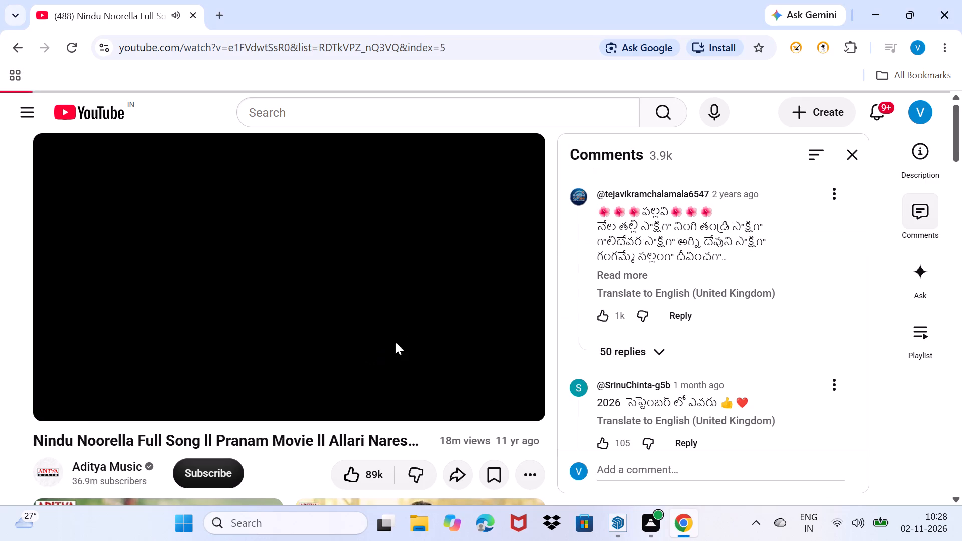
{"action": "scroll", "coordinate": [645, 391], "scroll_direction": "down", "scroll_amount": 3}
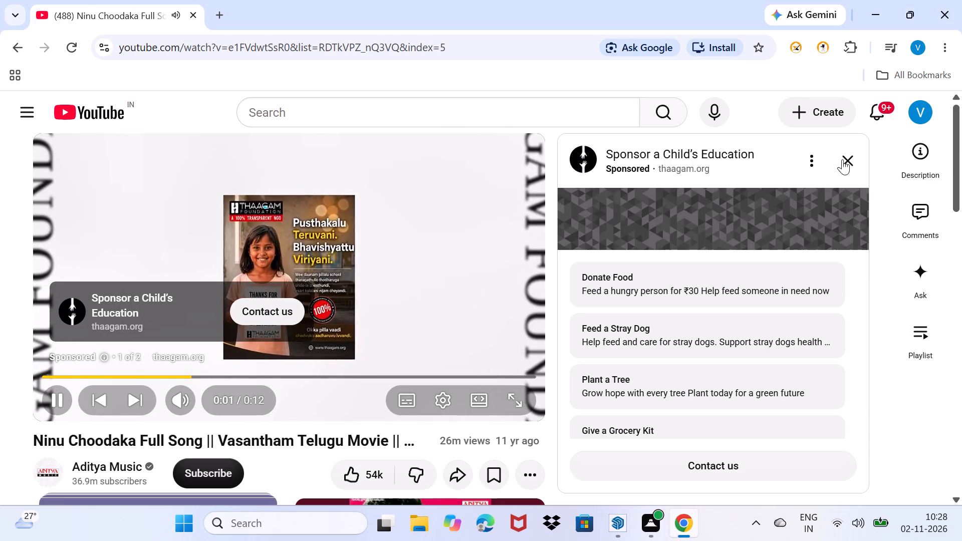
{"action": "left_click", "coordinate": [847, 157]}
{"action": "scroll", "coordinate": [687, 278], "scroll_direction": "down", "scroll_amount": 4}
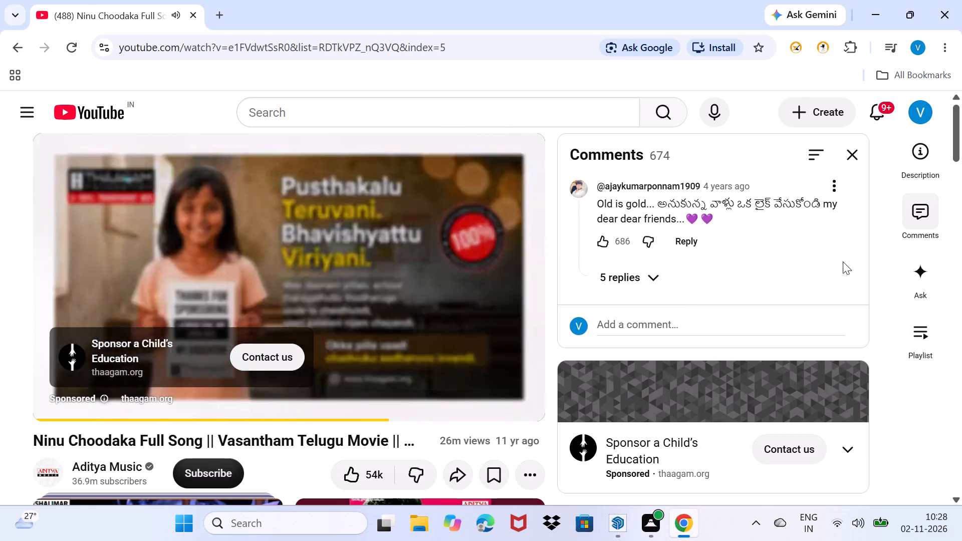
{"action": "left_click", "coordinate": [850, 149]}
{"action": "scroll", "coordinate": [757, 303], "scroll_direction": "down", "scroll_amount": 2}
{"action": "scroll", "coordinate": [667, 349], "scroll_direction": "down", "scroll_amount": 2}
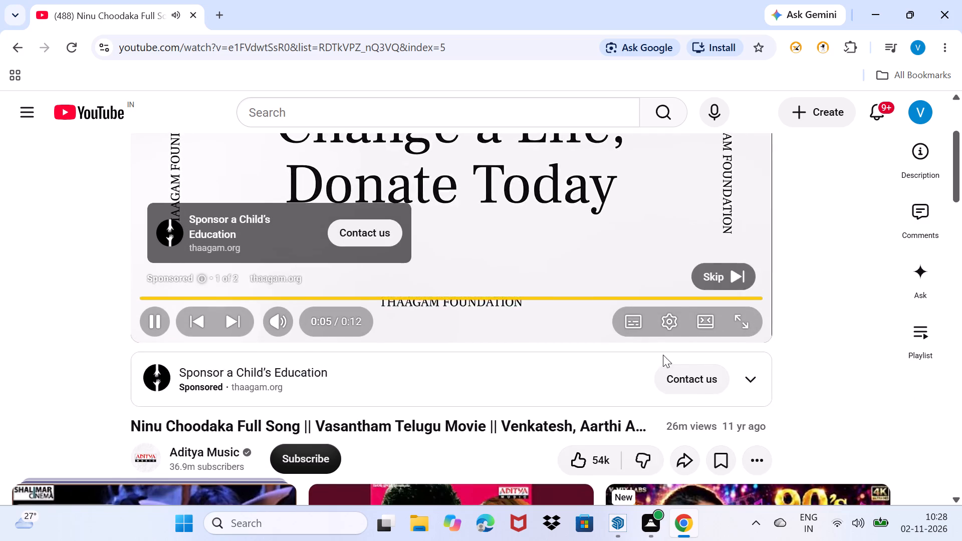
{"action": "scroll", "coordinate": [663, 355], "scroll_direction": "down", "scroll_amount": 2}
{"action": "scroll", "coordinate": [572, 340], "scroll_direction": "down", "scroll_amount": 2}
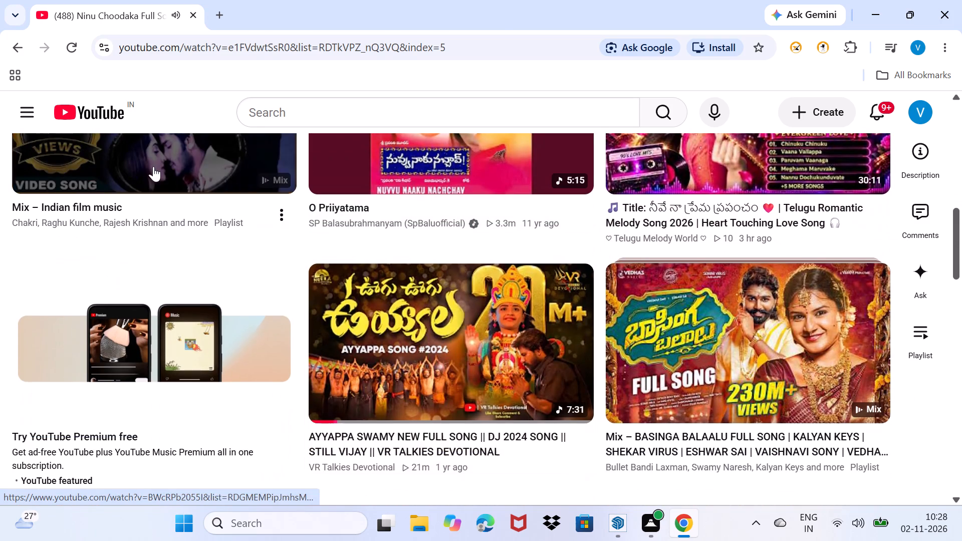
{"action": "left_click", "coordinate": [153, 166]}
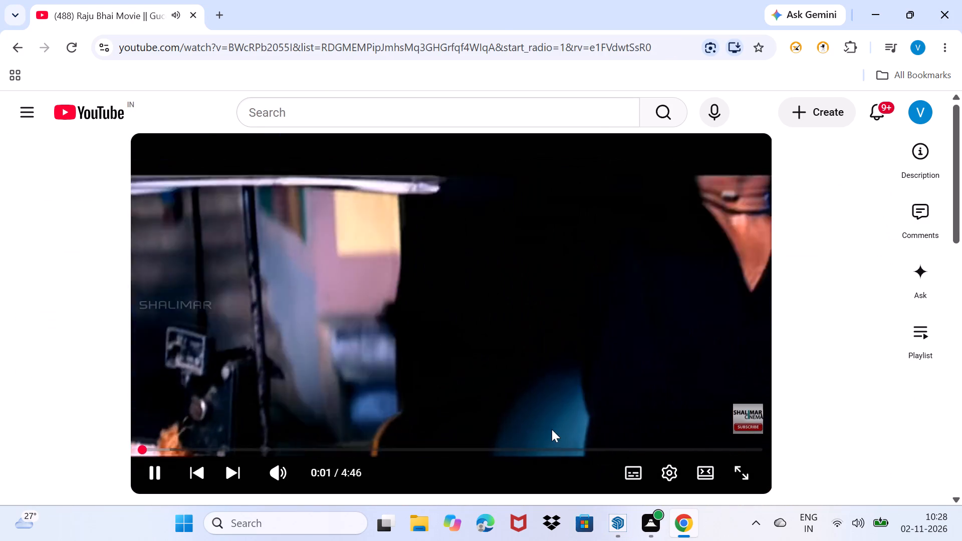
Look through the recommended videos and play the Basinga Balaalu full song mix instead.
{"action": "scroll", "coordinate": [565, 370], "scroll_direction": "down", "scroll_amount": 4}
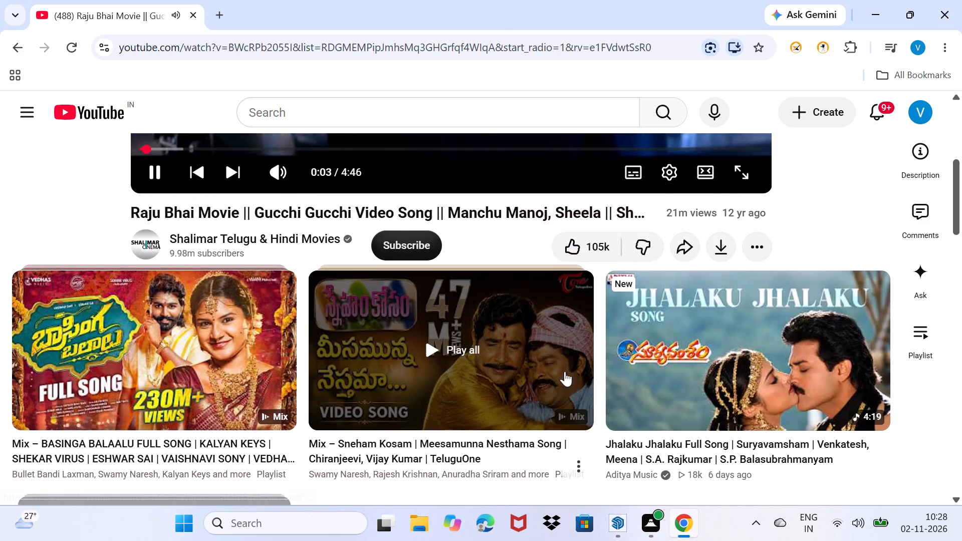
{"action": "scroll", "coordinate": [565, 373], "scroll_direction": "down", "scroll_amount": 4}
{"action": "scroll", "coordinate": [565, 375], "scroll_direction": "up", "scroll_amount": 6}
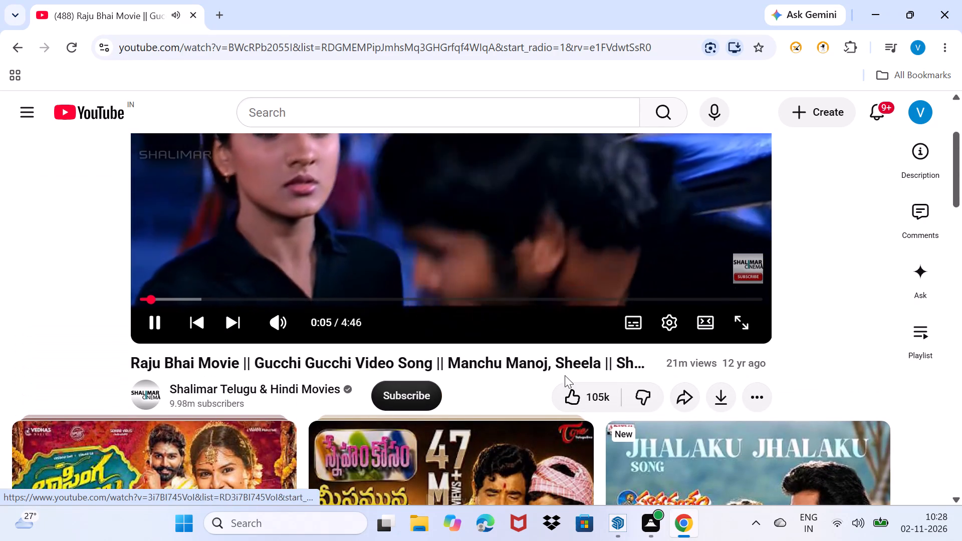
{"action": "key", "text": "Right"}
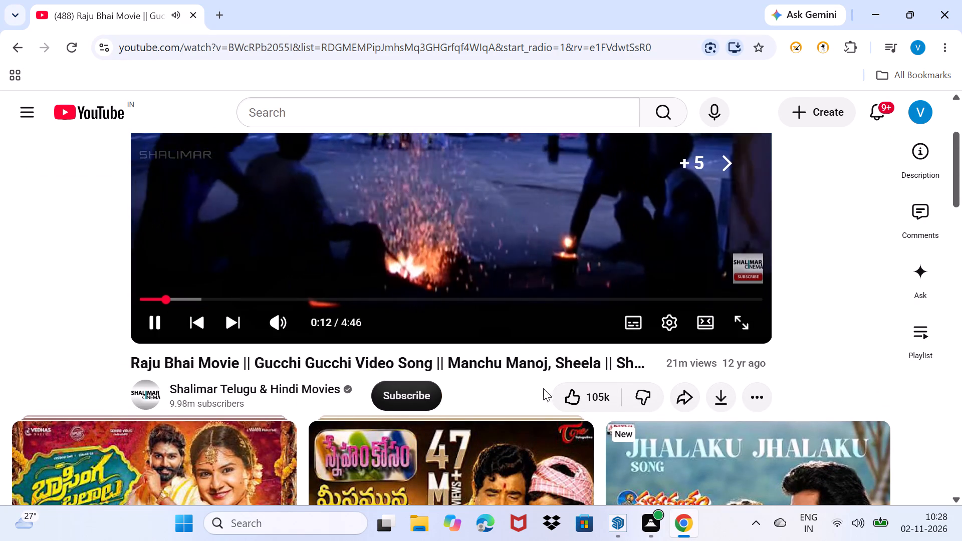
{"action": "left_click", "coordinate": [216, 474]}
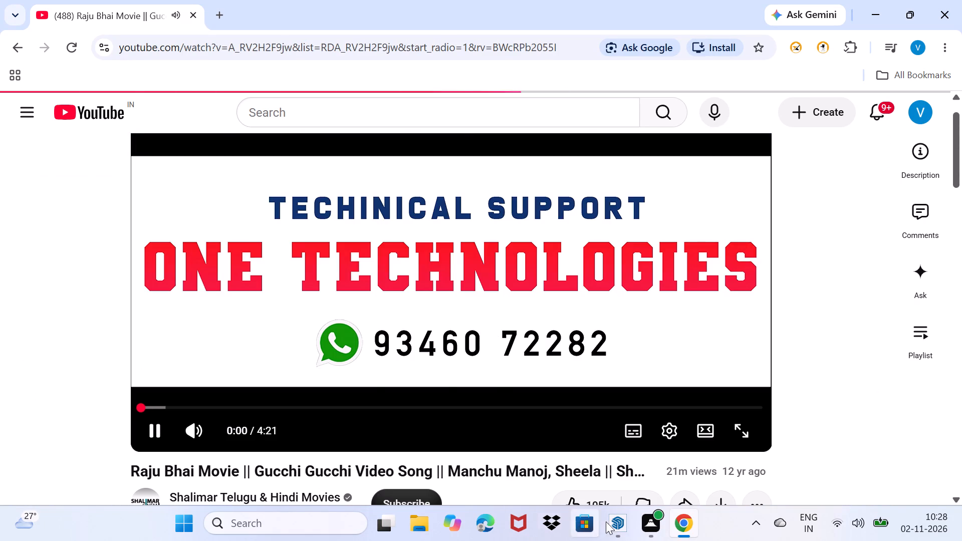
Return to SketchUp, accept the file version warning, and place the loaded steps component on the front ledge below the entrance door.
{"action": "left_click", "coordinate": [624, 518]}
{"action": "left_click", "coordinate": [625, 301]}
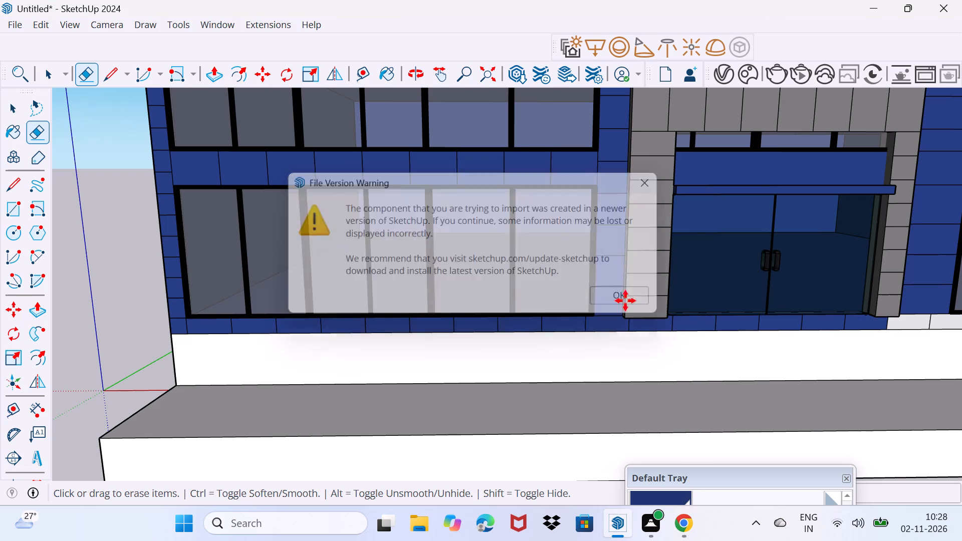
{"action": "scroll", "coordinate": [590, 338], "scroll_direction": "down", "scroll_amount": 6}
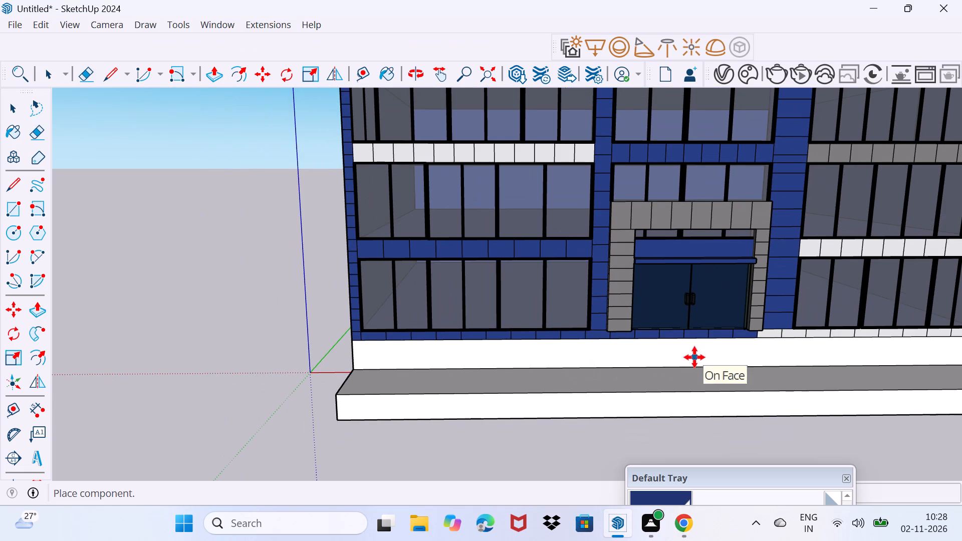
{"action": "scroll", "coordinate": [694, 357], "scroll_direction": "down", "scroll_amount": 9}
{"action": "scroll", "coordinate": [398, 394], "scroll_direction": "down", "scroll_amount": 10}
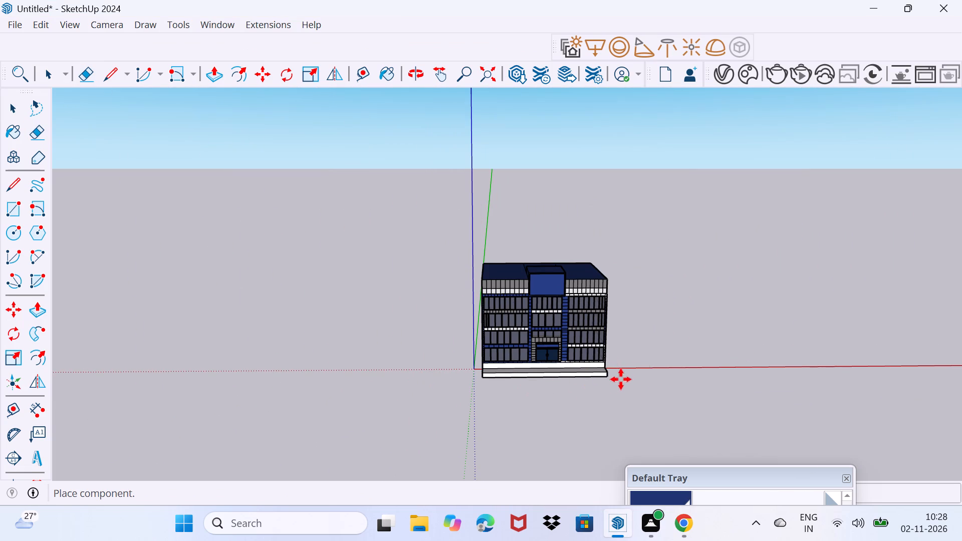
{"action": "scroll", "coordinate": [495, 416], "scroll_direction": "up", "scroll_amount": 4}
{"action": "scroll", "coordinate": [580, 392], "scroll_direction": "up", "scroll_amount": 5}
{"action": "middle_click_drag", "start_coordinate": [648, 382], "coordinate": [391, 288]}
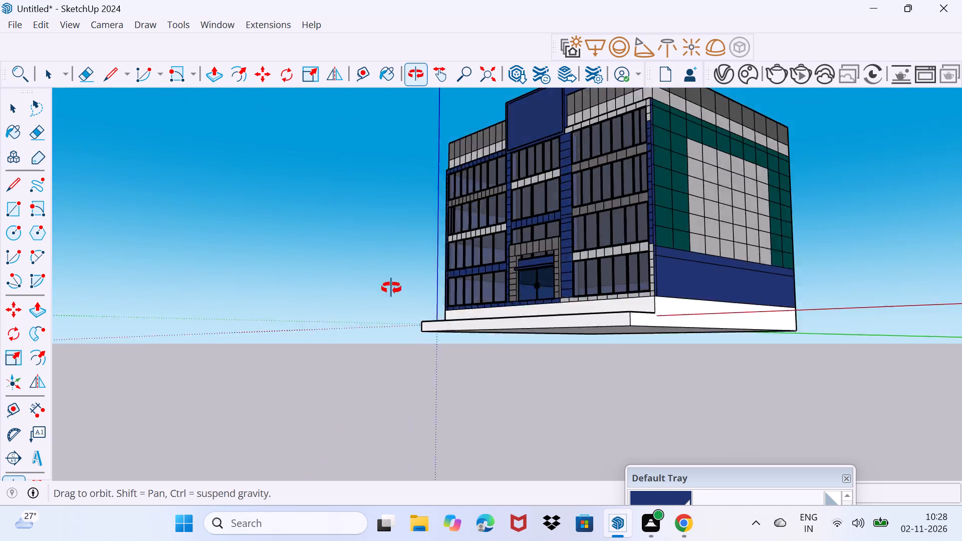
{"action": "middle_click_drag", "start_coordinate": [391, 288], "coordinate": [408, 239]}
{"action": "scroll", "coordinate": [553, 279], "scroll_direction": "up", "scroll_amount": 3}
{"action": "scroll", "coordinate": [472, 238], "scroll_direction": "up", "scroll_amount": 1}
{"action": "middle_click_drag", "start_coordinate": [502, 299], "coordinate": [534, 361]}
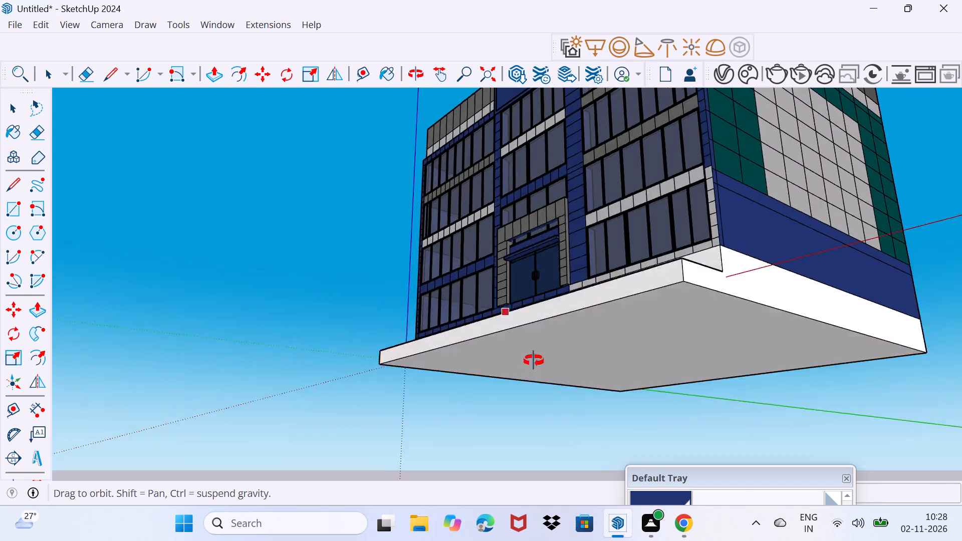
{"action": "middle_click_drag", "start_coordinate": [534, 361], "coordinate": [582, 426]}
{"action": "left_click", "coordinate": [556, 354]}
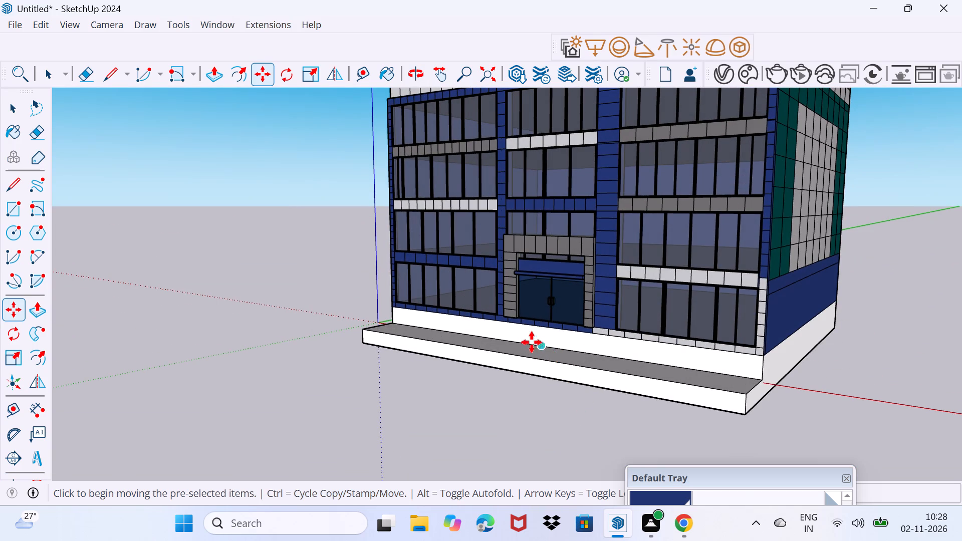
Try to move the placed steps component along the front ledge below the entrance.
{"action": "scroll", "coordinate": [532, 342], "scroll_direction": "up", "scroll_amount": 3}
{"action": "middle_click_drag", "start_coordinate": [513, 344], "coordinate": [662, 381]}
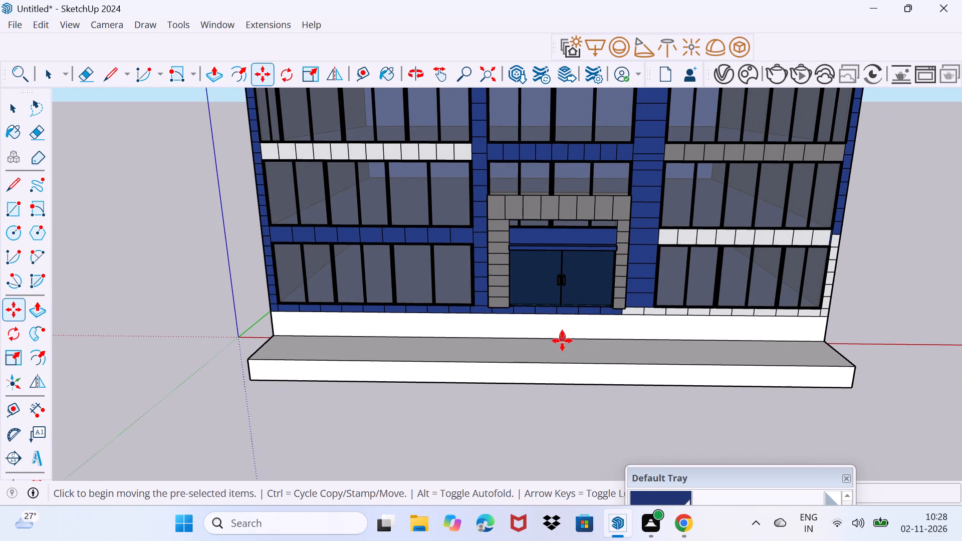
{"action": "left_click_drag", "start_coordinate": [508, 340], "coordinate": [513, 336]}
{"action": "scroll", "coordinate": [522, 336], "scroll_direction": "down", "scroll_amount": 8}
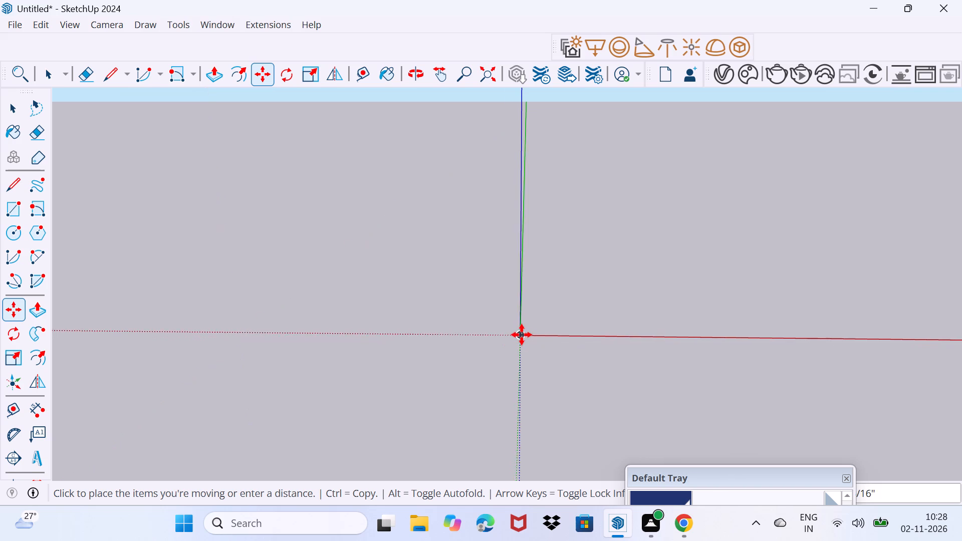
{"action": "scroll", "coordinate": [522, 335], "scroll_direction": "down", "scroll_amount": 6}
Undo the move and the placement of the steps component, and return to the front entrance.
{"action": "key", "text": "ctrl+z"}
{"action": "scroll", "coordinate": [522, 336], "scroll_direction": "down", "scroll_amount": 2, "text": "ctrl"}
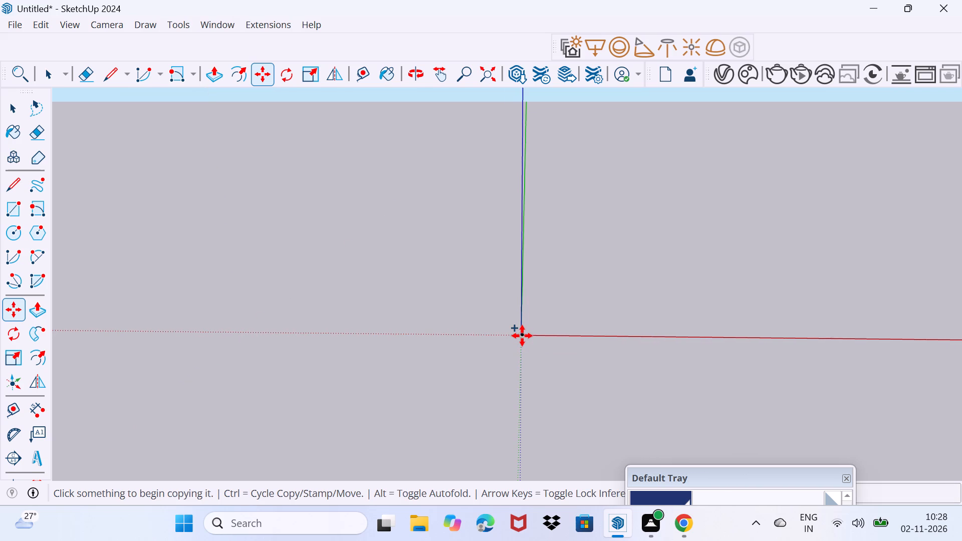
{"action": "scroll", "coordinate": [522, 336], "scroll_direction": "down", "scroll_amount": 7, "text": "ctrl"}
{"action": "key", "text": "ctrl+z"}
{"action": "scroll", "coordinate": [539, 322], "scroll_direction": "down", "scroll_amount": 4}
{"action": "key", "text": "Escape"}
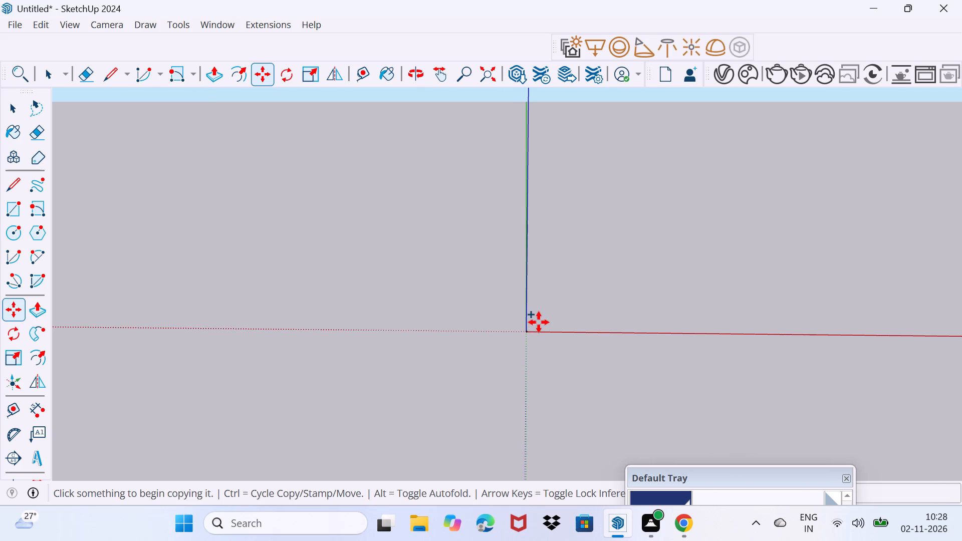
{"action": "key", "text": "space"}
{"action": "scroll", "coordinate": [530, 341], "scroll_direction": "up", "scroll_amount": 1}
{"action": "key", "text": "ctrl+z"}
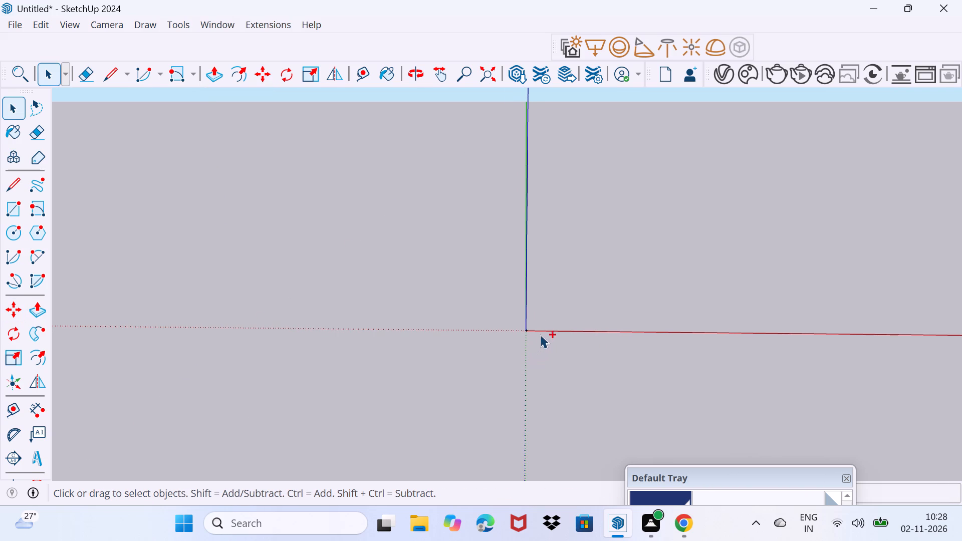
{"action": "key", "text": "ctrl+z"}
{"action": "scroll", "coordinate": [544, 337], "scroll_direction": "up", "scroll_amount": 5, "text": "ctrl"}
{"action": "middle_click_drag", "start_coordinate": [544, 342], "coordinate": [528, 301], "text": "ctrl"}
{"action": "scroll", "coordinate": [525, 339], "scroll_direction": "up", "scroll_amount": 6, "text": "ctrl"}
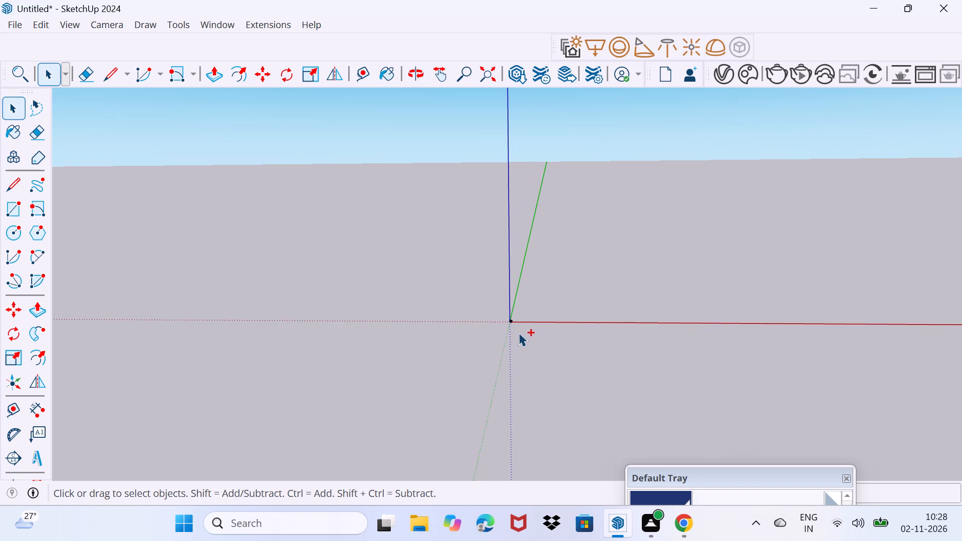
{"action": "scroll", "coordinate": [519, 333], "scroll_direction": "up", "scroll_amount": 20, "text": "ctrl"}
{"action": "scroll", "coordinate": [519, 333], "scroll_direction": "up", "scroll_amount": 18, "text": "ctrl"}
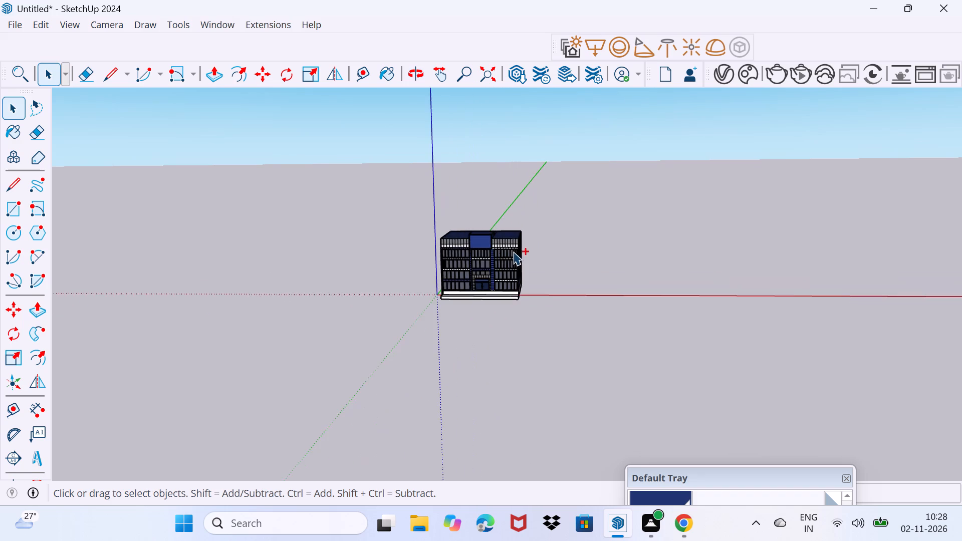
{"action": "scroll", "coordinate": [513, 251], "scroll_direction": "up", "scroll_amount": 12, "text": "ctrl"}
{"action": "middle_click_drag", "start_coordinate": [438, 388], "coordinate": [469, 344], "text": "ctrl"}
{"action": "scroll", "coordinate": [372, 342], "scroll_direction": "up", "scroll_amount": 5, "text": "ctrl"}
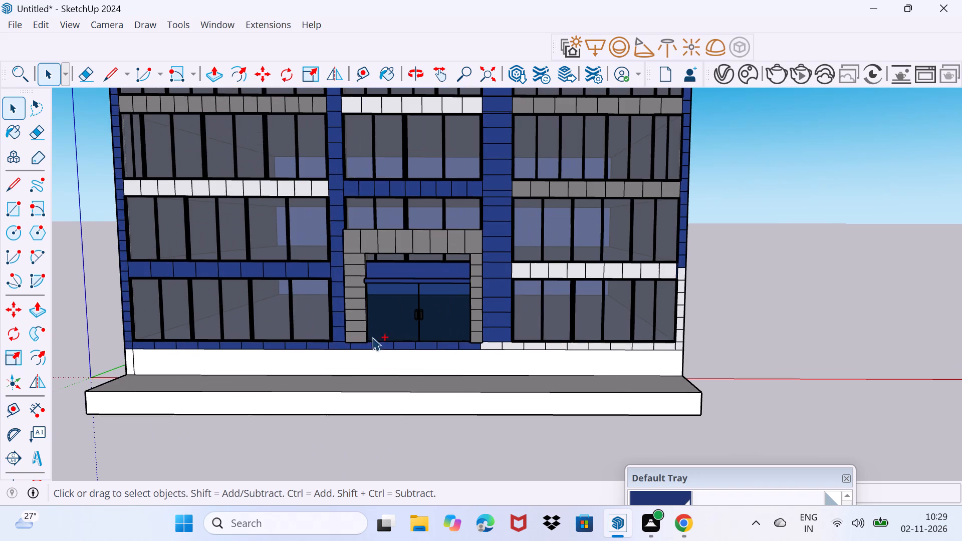
Examine the entrance, plinth and front ledge of the building from several angles.
{"action": "middle_click_drag", "start_coordinate": [373, 356], "coordinate": [671, 313], "text": "ctrl"}
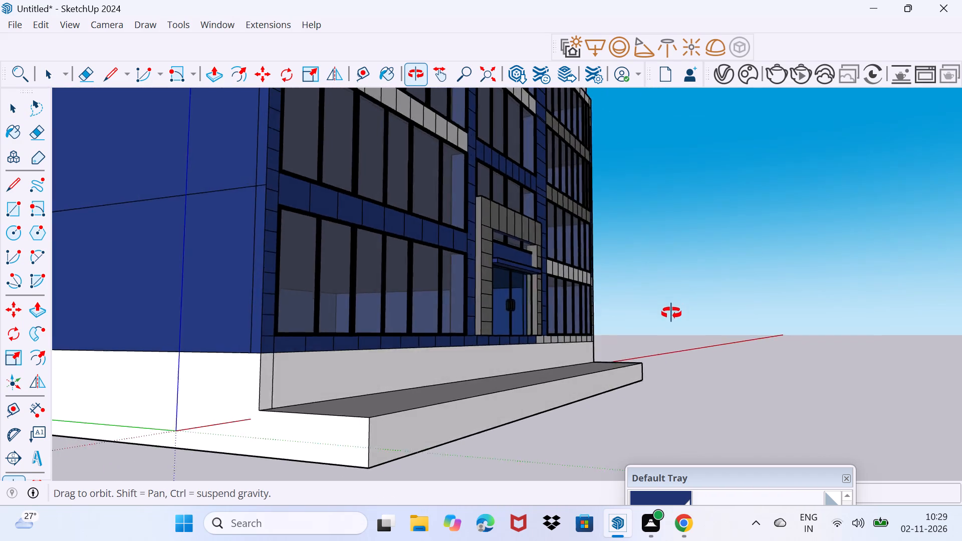
{"action": "middle_click_drag", "start_coordinate": [671, 313], "coordinate": [541, 329], "text": "ctrl"}
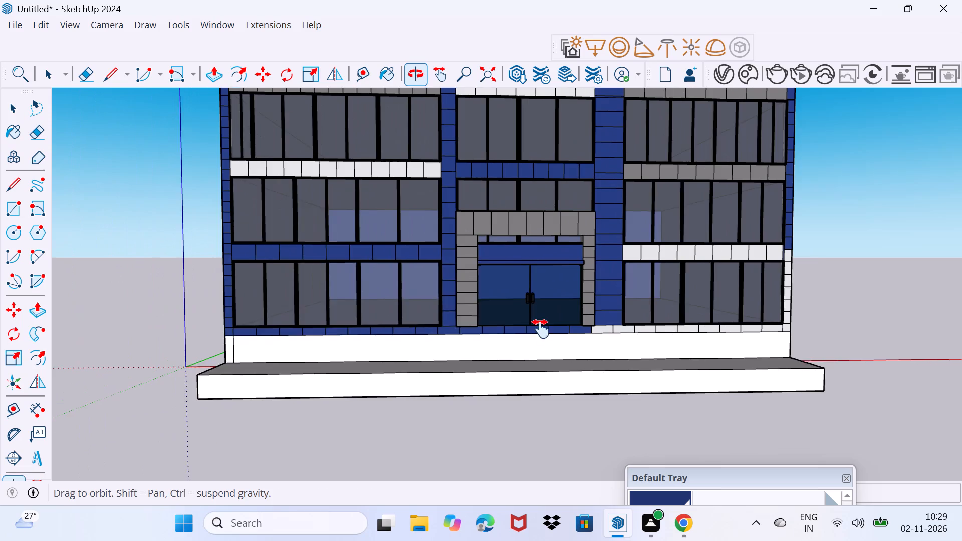
{"action": "middle_click_drag", "start_coordinate": [541, 329], "coordinate": [543, 329], "text": "ctrl"}
{"action": "middle_click_drag", "start_coordinate": [377, 395], "coordinate": [456, 306]}
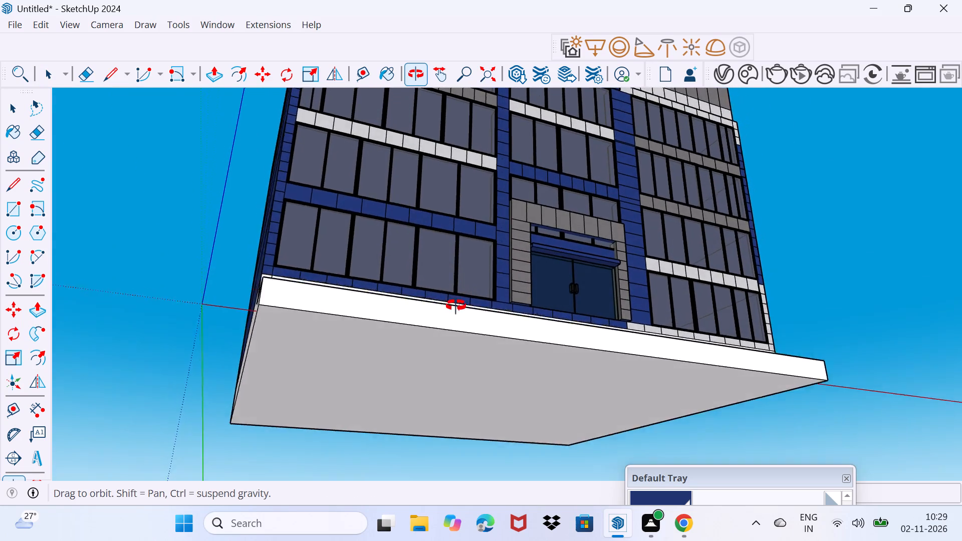
{"action": "middle_click_drag", "start_coordinate": [456, 306], "coordinate": [430, 339]}
{"action": "scroll", "coordinate": [428, 348], "scroll_direction": "down", "scroll_amount": 7}
{"action": "middle_click_drag", "start_coordinate": [434, 351], "coordinate": [411, 423], "text": "shift"}
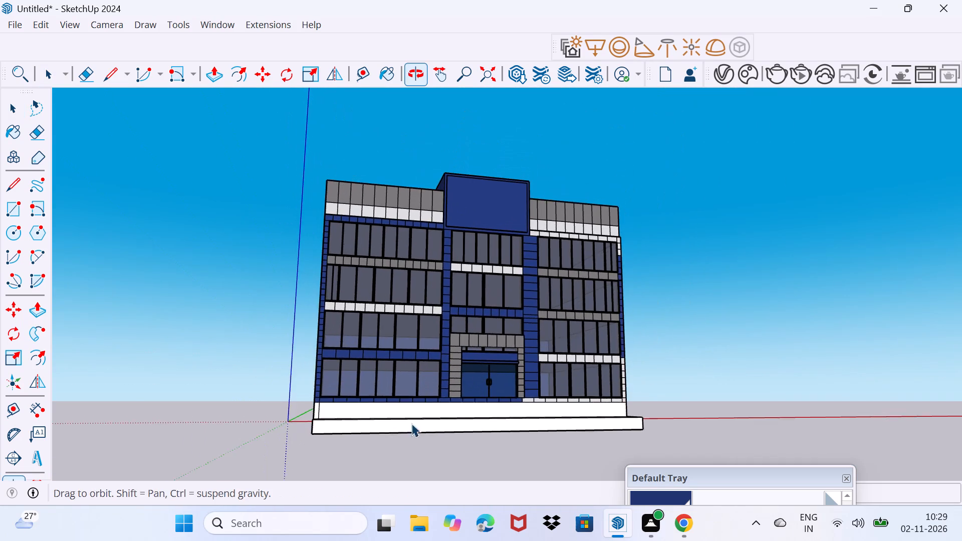
{"action": "middle_click_drag", "start_coordinate": [433, 405], "coordinate": [380, 445]}
{"action": "scroll", "coordinate": [454, 420], "scroll_direction": "up", "scroll_amount": 9}
{"action": "middle_click_drag", "start_coordinate": [454, 414], "coordinate": [455, 437]}
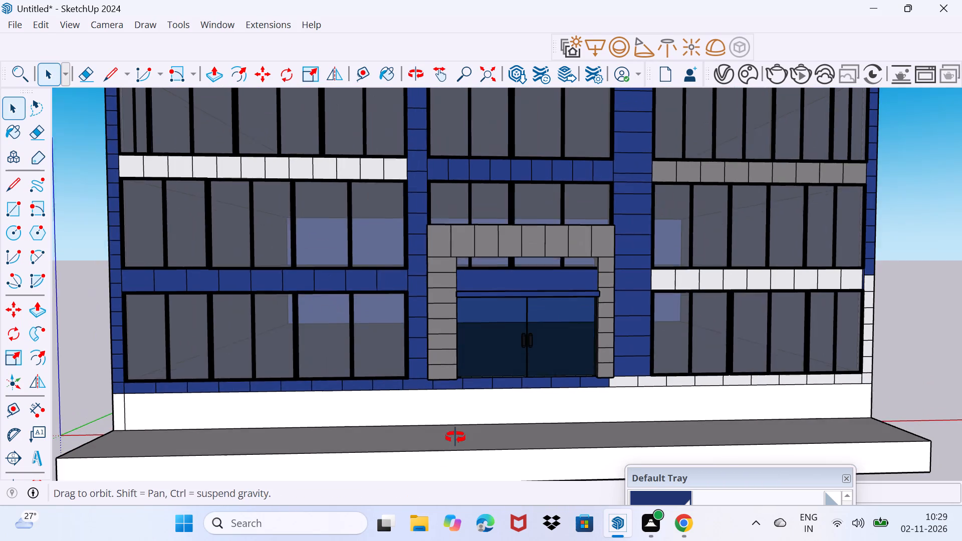
{"action": "middle_click_drag", "start_coordinate": [455, 437], "coordinate": [456, 437]}
{"action": "scroll", "coordinate": [444, 418], "scroll_direction": "up", "scroll_amount": 7}
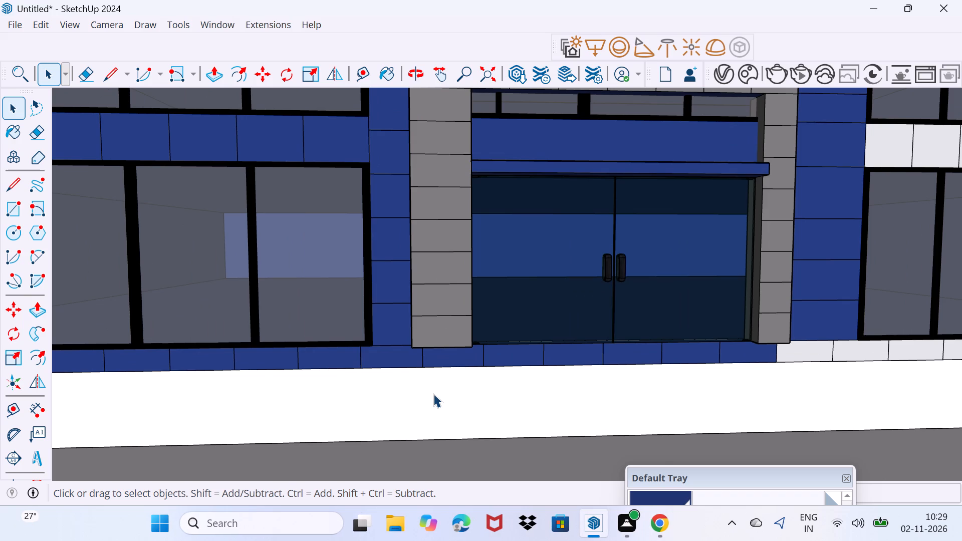
{"action": "scroll", "coordinate": [433, 405], "scroll_direction": "down", "scroll_amount": 10}
{"action": "middle_click_drag", "start_coordinate": [440, 446], "coordinate": [499, 481]}
{"action": "scroll", "coordinate": [444, 437], "scroll_direction": "up", "scroll_amount": 2}
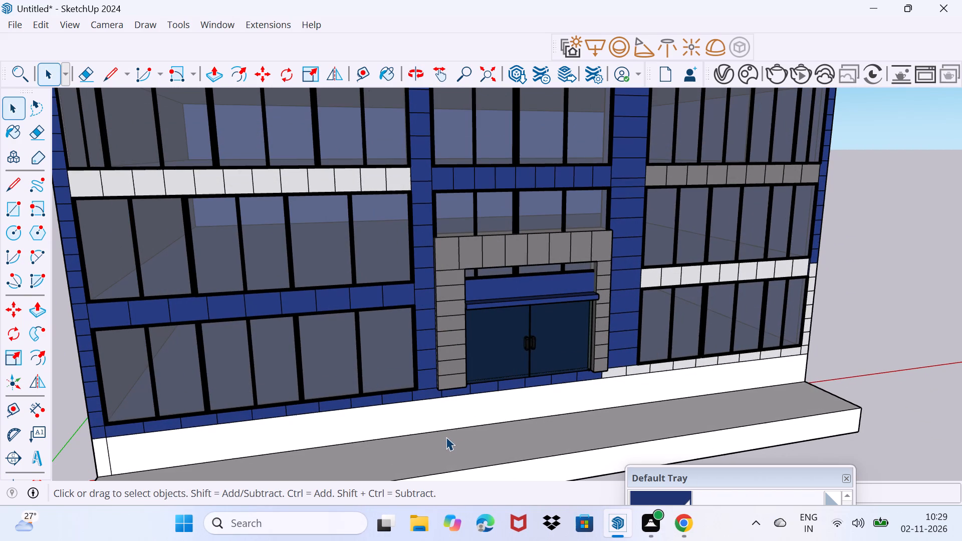
{"action": "scroll", "coordinate": [442, 435], "scroll_direction": "down", "scroll_amount": 5}
{"action": "middle_click_drag", "start_coordinate": [408, 437], "coordinate": [414, 366], "text": "shift"}
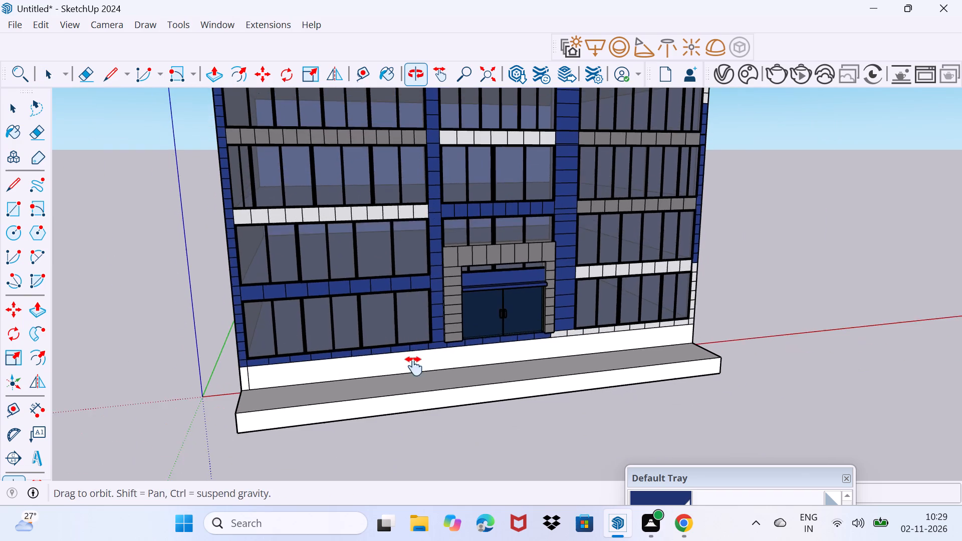
{"action": "middle_click_drag", "start_coordinate": [414, 366], "coordinate": [414, 364], "text": "shift"}
Erase the stray vertical edge on the plinth's front face near the building corner by the origin.
{"action": "middle_click_drag", "start_coordinate": [385, 382], "coordinate": [576, 369]}
{"action": "scroll", "coordinate": [333, 441], "scroll_direction": "up", "scroll_amount": 3}
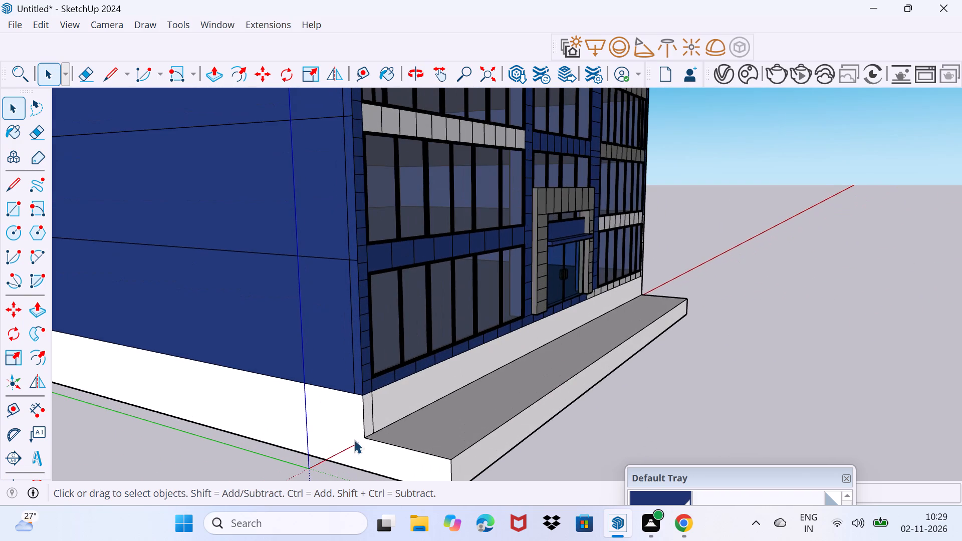
{"action": "scroll", "coordinate": [366, 435], "scroll_direction": "up", "scroll_amount": 4}
{"action": "left_click", "coordinate": [368, 436]}
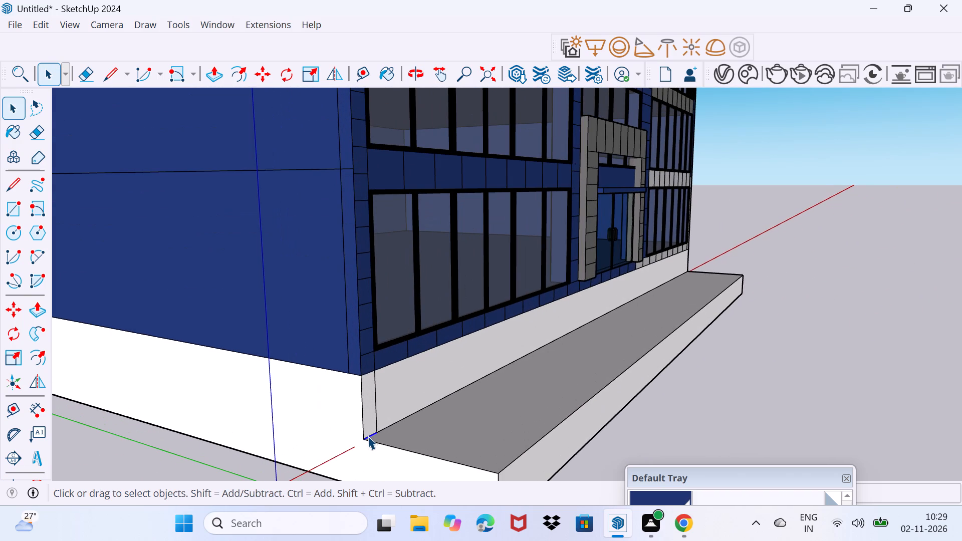
{"action": "scroll", "coordinate": [379, 422], "scroll_direction": "up", "scroll_amount": 2}
{"action": "key", "text": "space"}
{"action": "left_click_drag", "start_coordinate": [377, 419], "coordinate": [408, 370]}
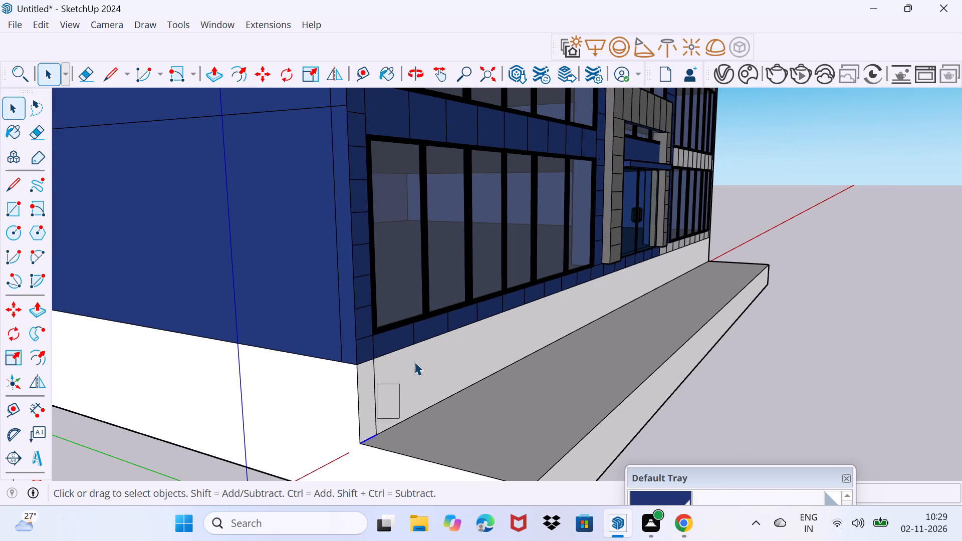
{"action": "key", "text": "e"}
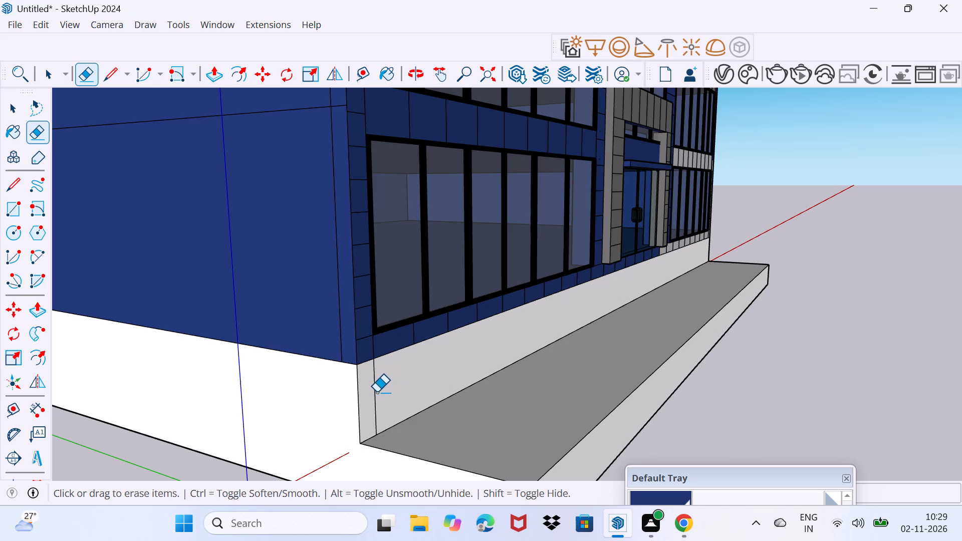
{"action": "left_click", "coordinate": [376, 393]}
{"action": "key", "text": "space"}
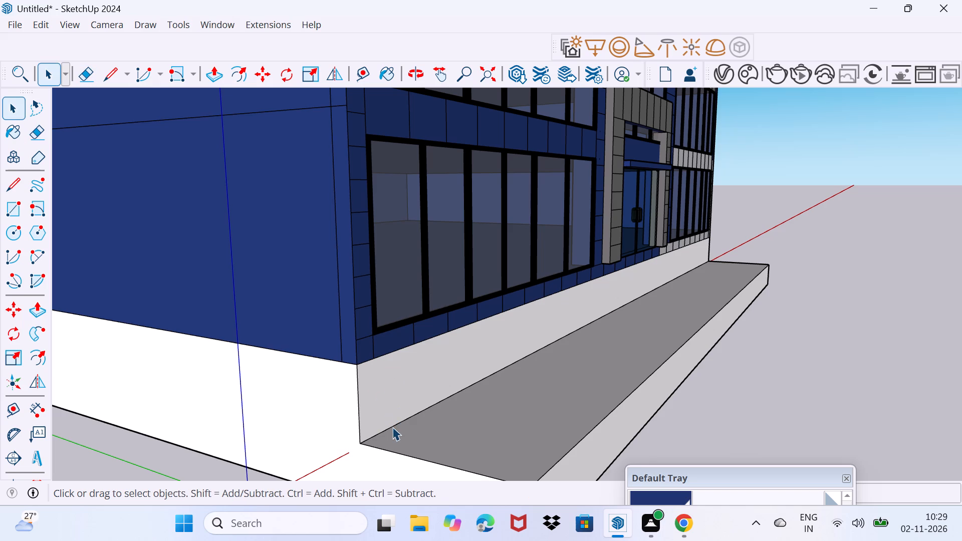
Copy the ledge's inner edge along the plinth forward to just short of the front edge, dividing the distance into 5 equal spaces.
{"action": "left_click", "coordinate": [392, 426]}
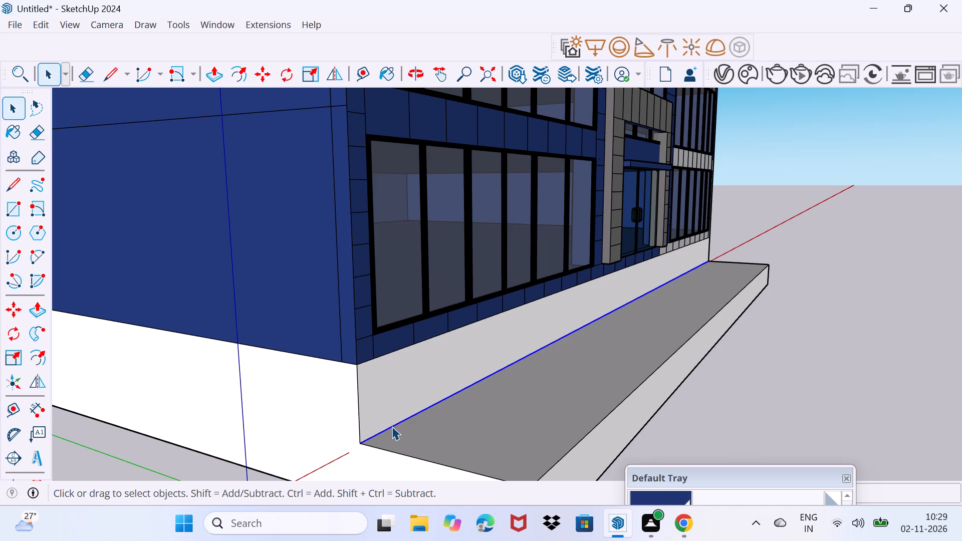
{"action": "key", "text": "m"}
{"action": "left_click", "coordinate": [366, 442]}
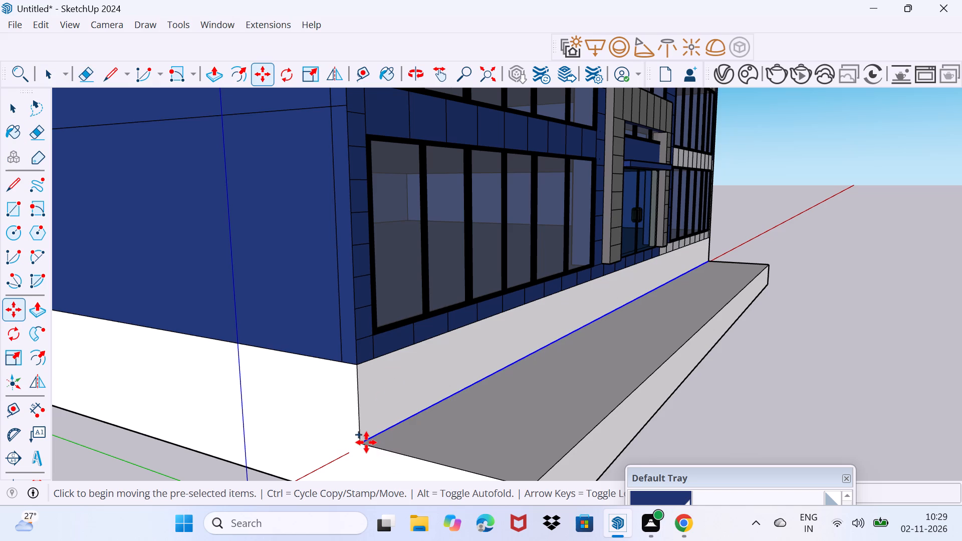
{"action": "middle_click_drag", "start_coordinate": [440, 464], "coordinate": [408, 423], "text": "shift"}
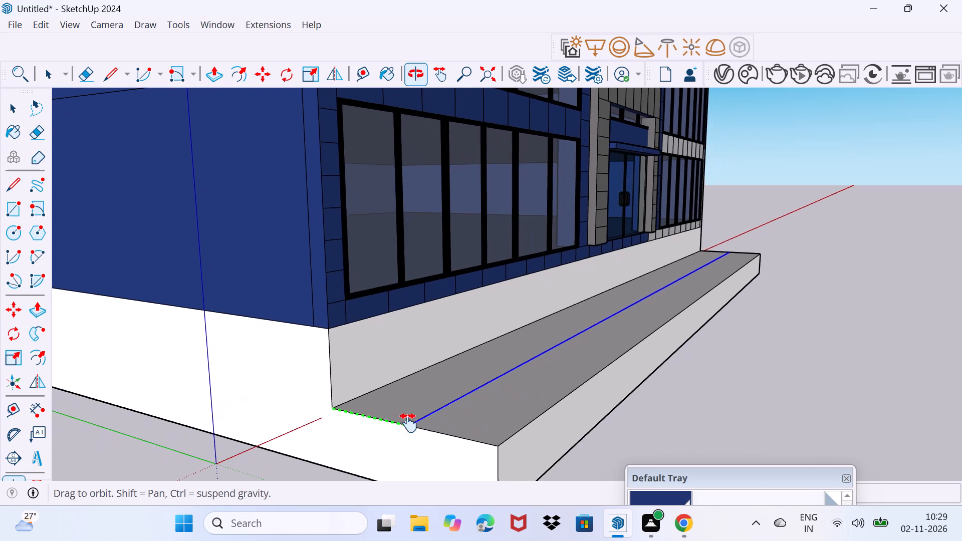
{"action": "middle_click_drag", "start_coordinate": [408, 423], "coordinate": [408, 423], "text": "shift"}
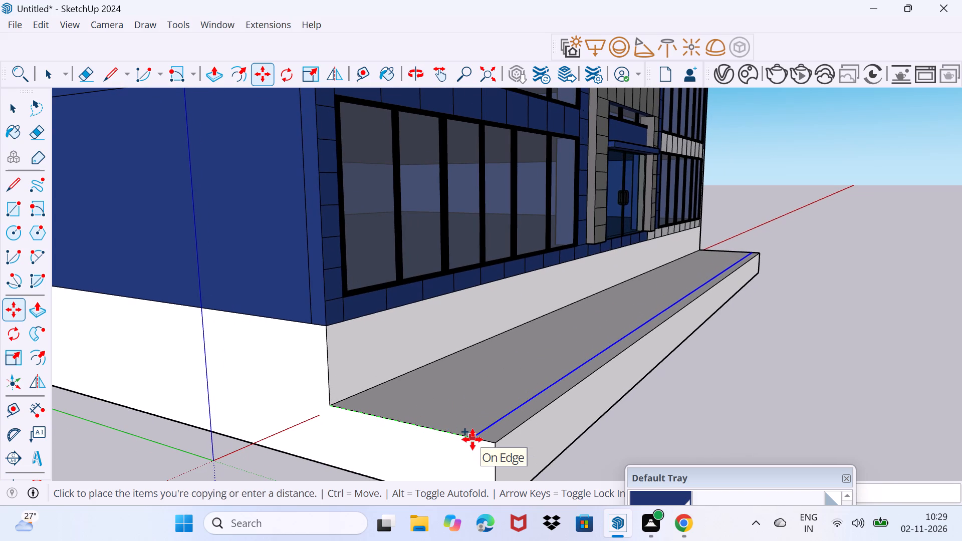
{"action": "left_click", "coordinate": [477, 440]}
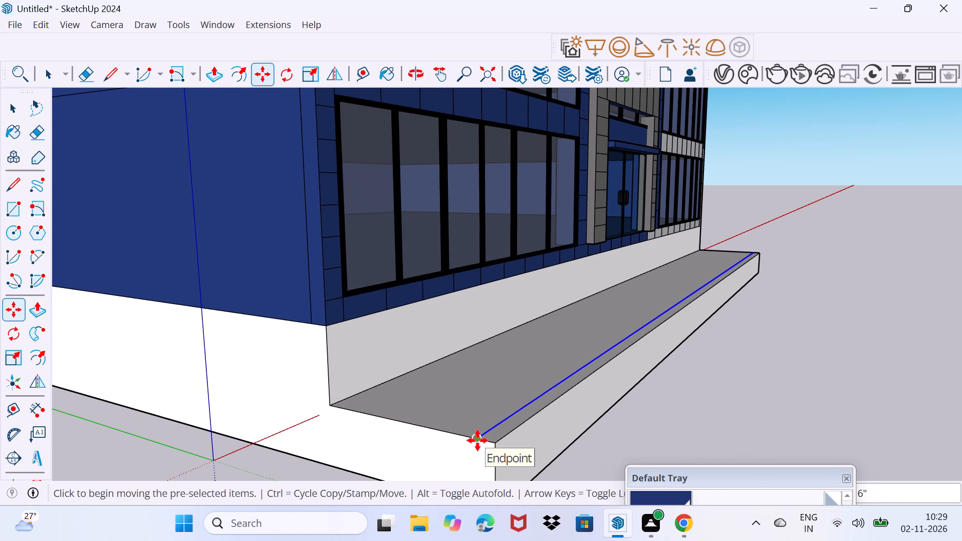
{"action": "type", "text": "/5"}
{"action": "key", "text": "Return"}
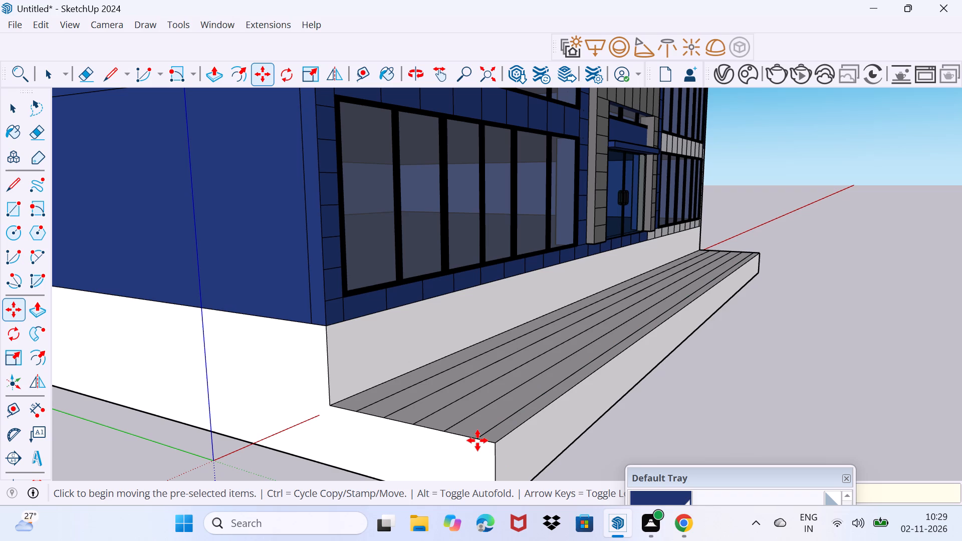
{"action": "key", "text": "space"}
Raise the ledge strip next to the plinth with Push/Pull to form the top step, keeping it below the plinth top.
{"action": "middle_click_drag", "start_coordinate": [458, 411], "coordinate": [411, 404]}
{"action": "scroll", "coordinate": [356, 379], "scroll_direction": "up", "scroll_amount": 4}
{"action": "middle_click_drag", "start_coordinate": [351, 392], "coordinate": [442, 413]}
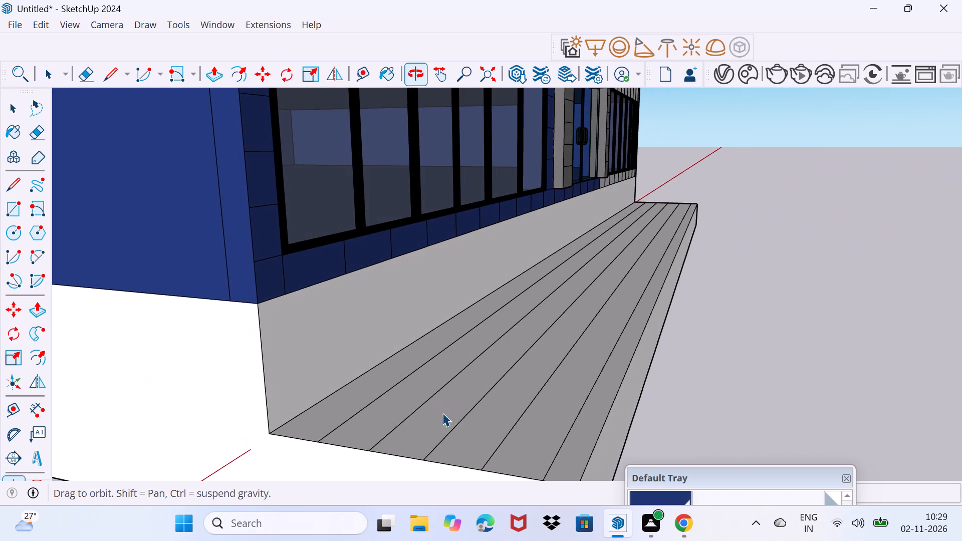
{"action": "middle_click_drag", "start_coordinate": [442, 413], "coordinate": [442, 414]}
{"action": "left_click", "coordinate": [320, 412]}
{"action": "key", "text": "p"}
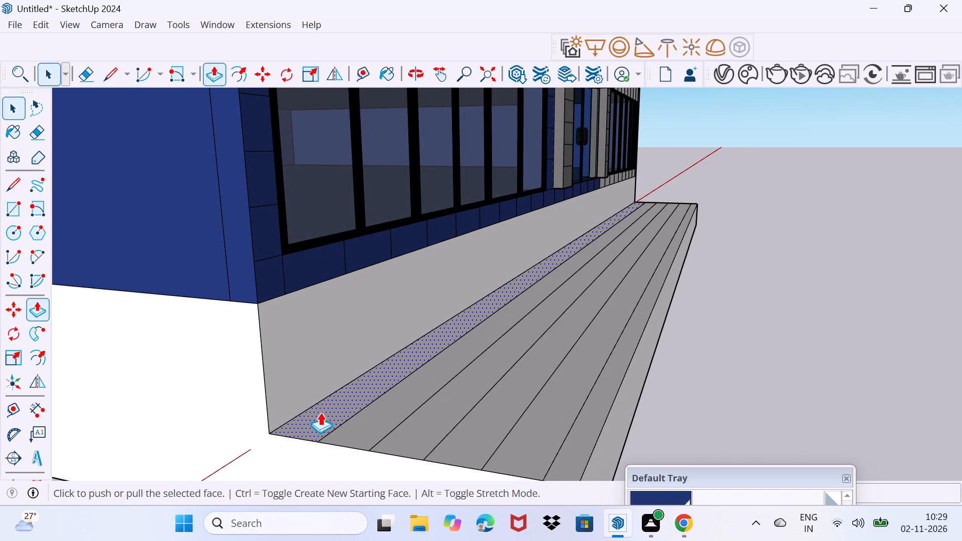
{"action": "left_click", "coordinate": [320, 412]}
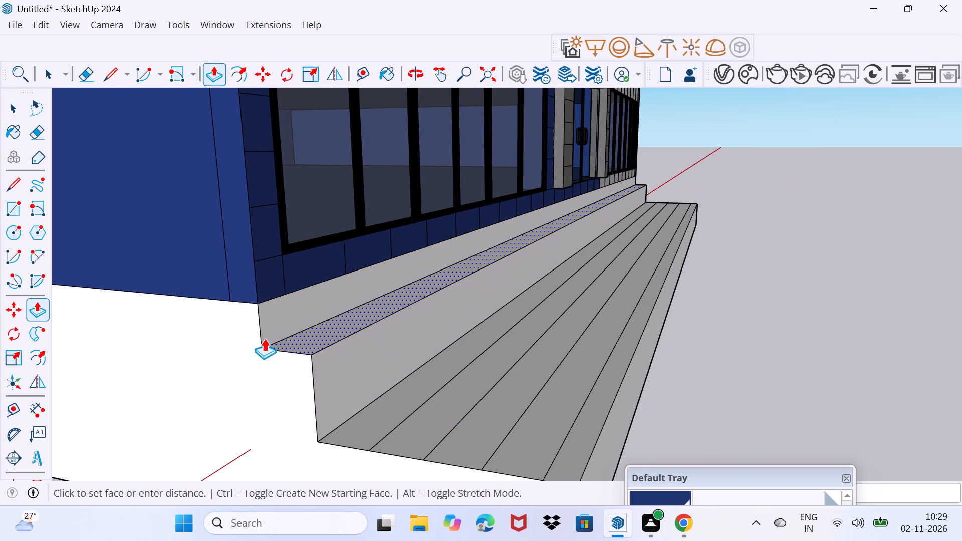
{"action": "left_click", "coordinate": [262, 334]}
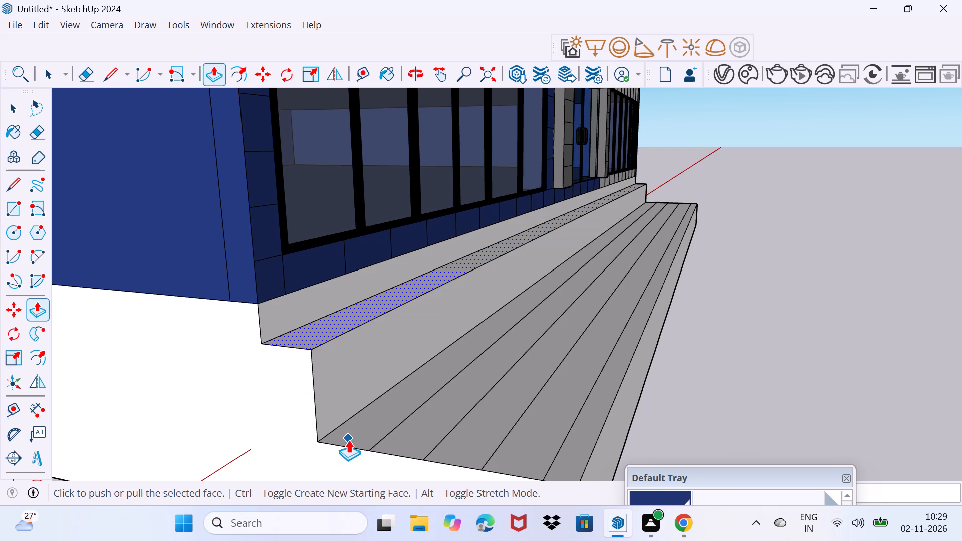
{"action": "key", "text": "Escape"}
Raise the next three ledge strips with Push/Pull, each lower than the one behind it, to form descending steps.
{"action": "left_click", "coordinate": [356, 434]}
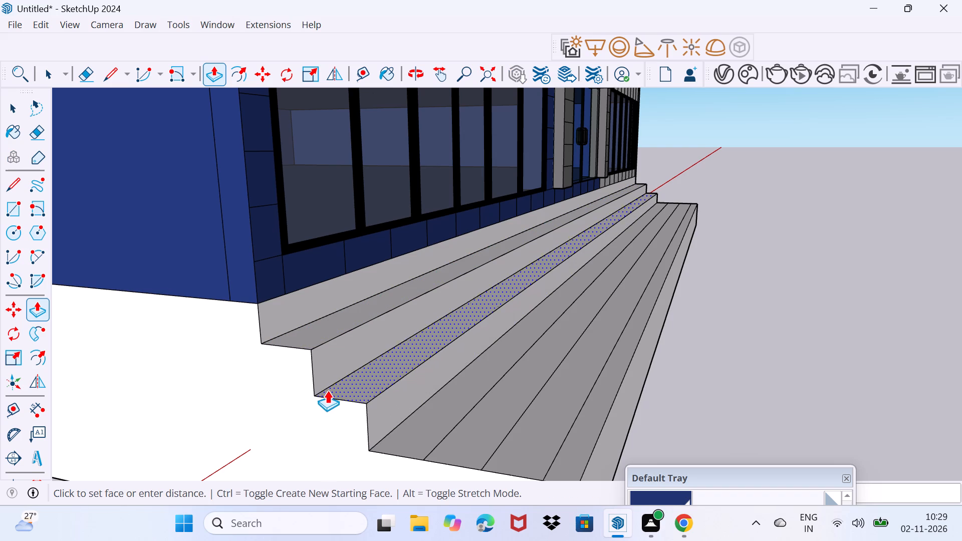
{"action": "left_click", "coordinate": [325, 386]}
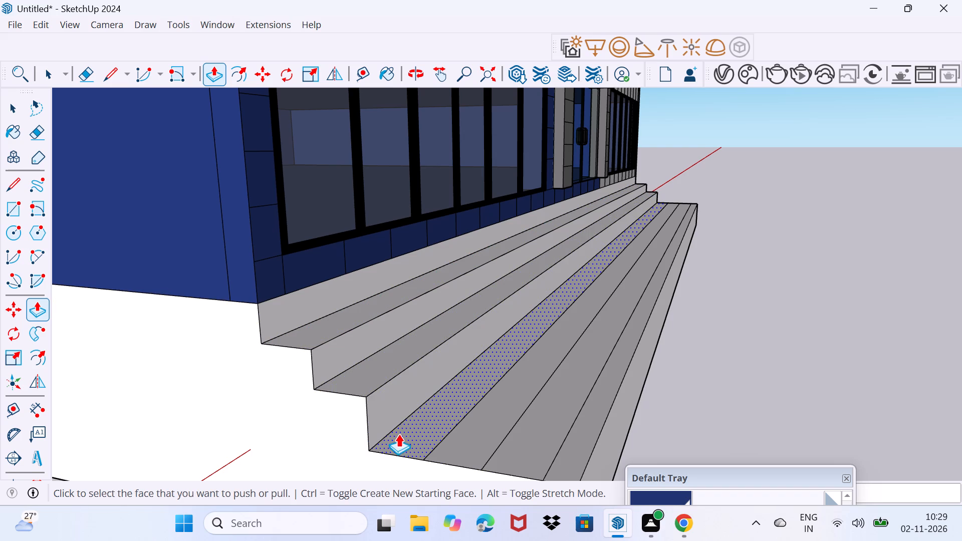
{"action": "left_click", "coordinate": [403, 444]}
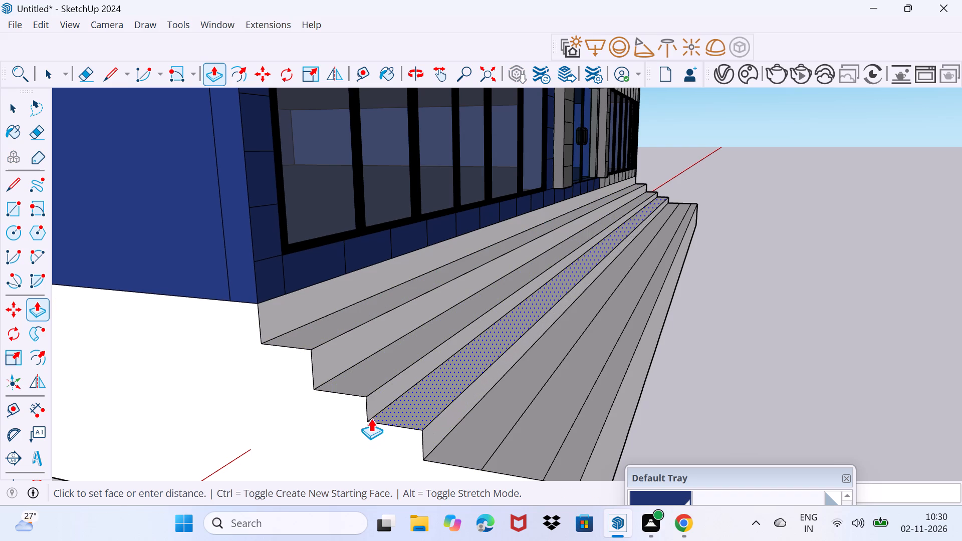
{"action": "left_click", "coordinate": [371, 418]}
{"action": "left_click", "coordinate": [465, 456]}
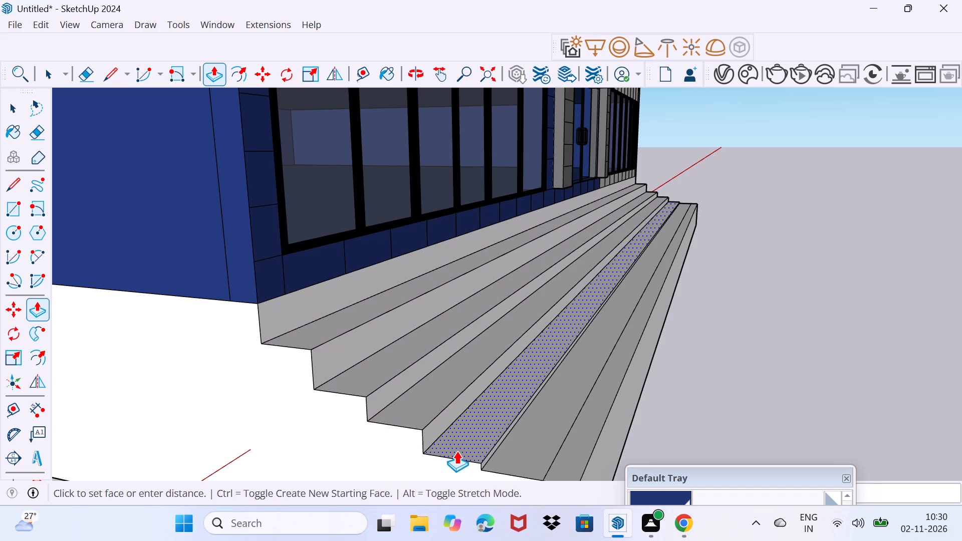
{"action": "left_click", "coordinate": [455, 445]}
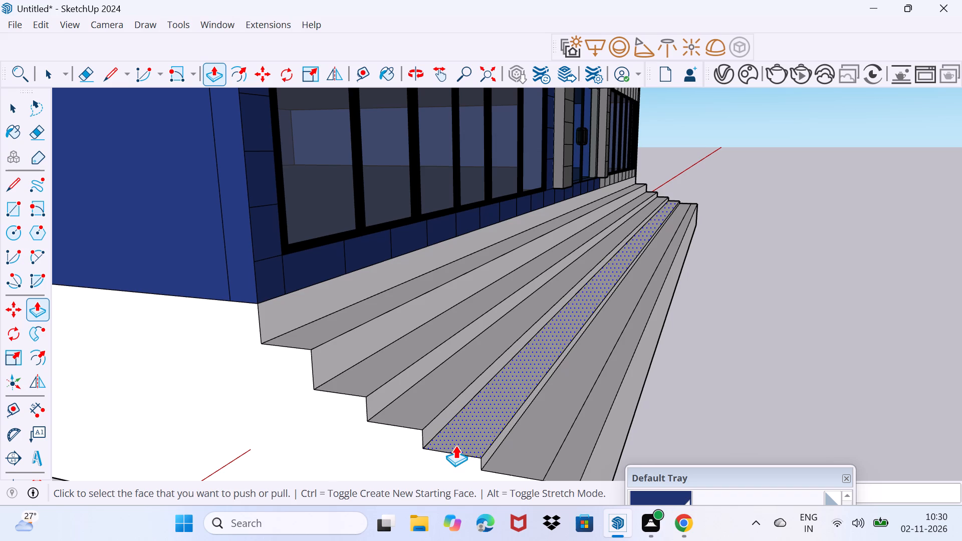
{"action": "middle_click_drag", "start_coordinate": [511, 437], "coordinate": [498, 342], "text": "shift"}
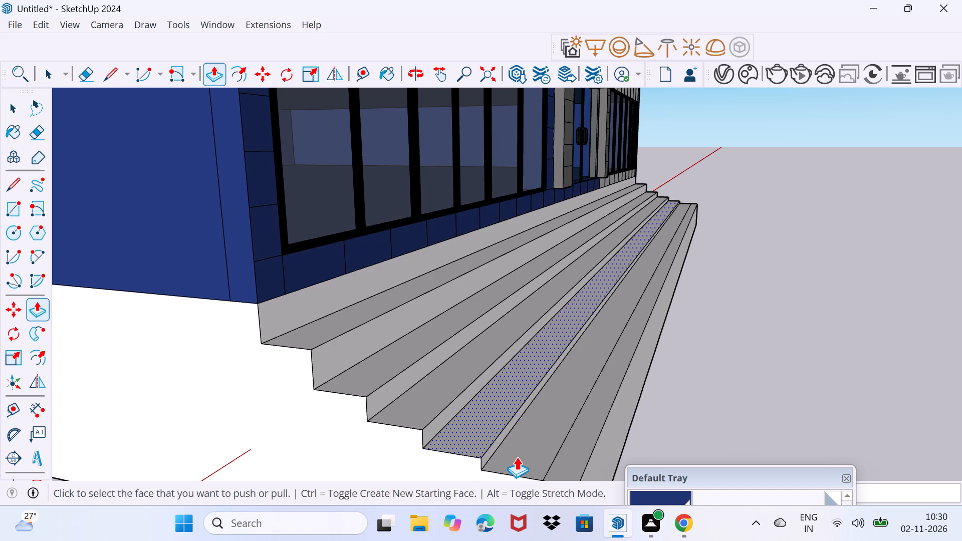
{"action": "key", "text": "space"}
Lower the narrow outermost strip along the ledge's front edge with Push/Pull to form the bottom step.
{"action": "middle_click_drag", "start_coordinate": [533, 450], "coordinate": [520, 357], "text": "shift"}
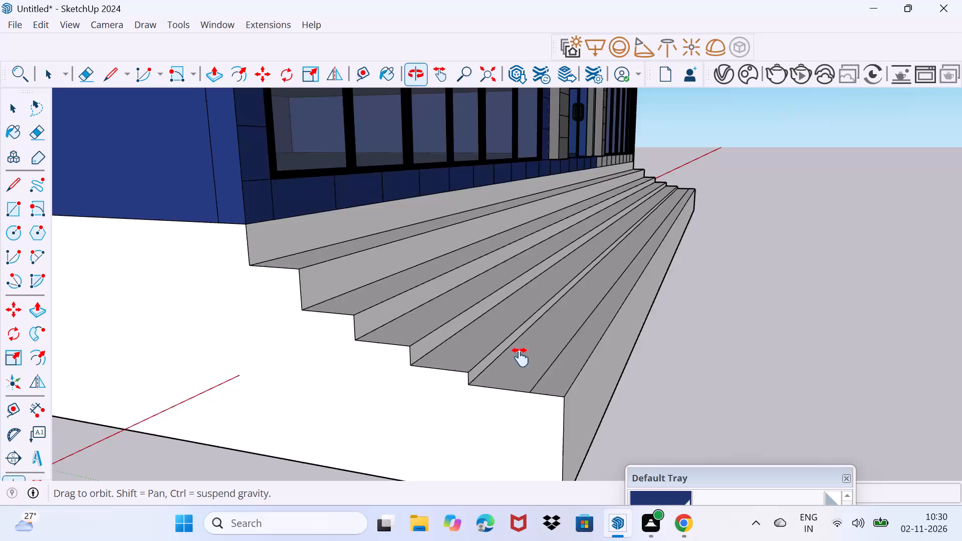
{"action": "middle_click_drag", "start_coordinate": [520, 357], "coordinate": [518, 342], "text": "shift"}
{"action": "scroll", "coordinate": [505, 364], "scroll_direction": "up", "scroll_amount": 3}
{"action": "left_click", "coordinate": [505, 355]}
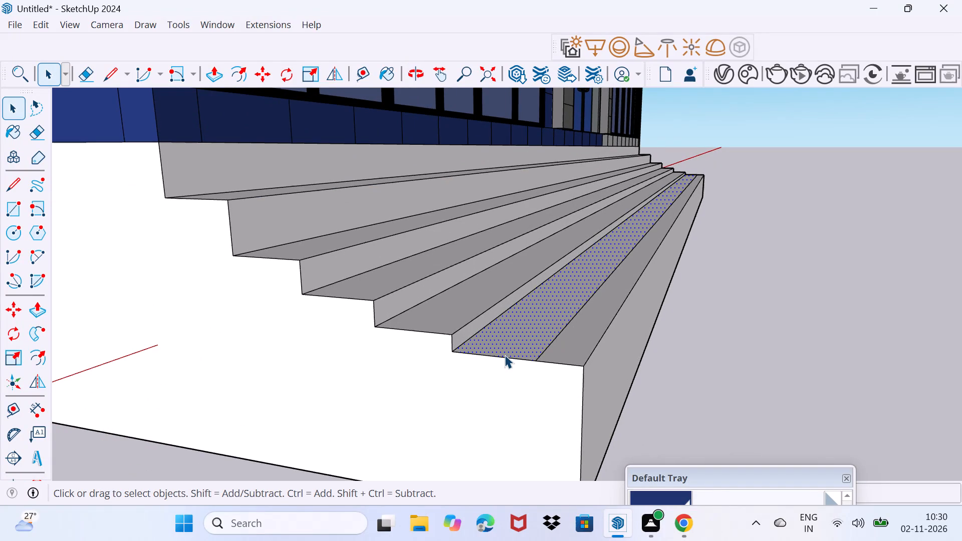
{"action": "key", "text": "space"}
{"action": "left_click_drag", "start_coordinate": [515, 358], "coordinate": [539, 328]}
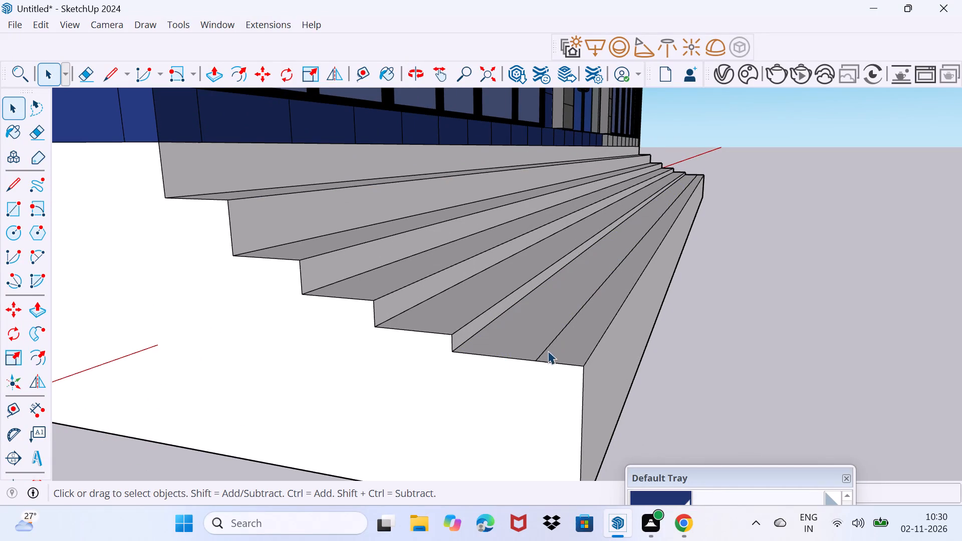
{"action": "key", "text": "p"}
{"action": "left_click", "coordinate": [567, 348]}
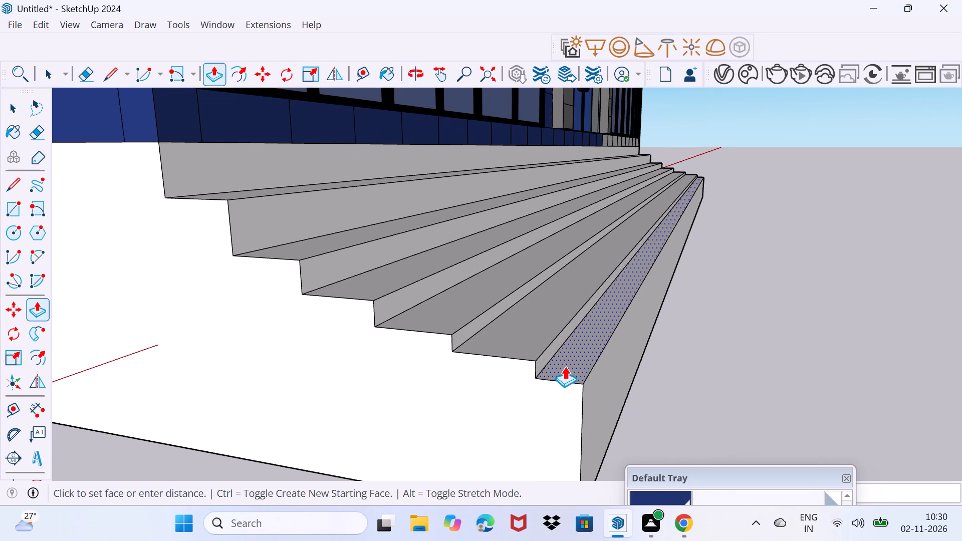
{"action": "left_click", "coordinate": [565, 372]}
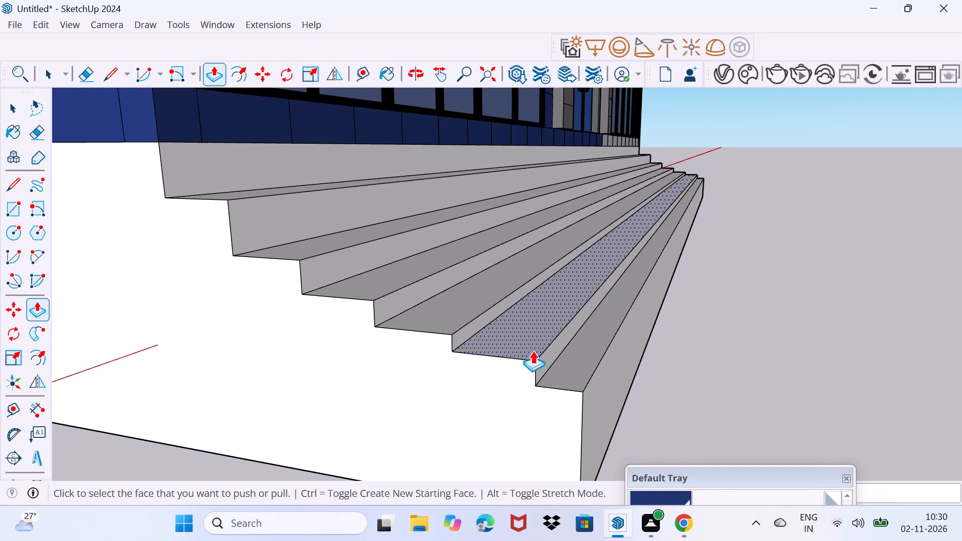
{"action": "key", "text": "space"}
{"action": "left_click_drag", "start_coordinate": [547, 387], "coordinate": [575, 332]}
{"action": "middle_click_drag", "start_coordinate": [596, 321], "coordinate": [330, 325]}
{"action": "scroll", "coordinate": [446, 327], "scroll_direction": "down", "scroll_amount": 7}
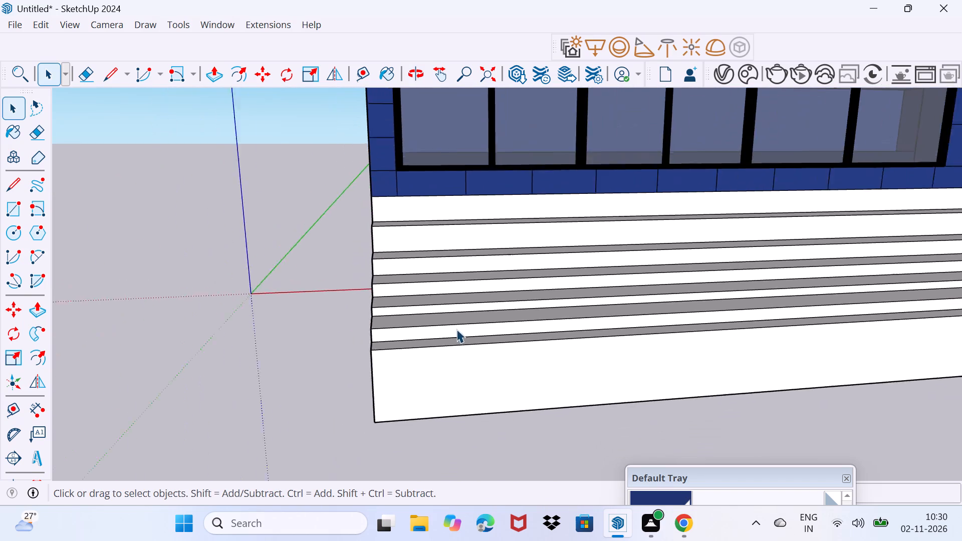
Draw a line across the full width of the bottom step's front face, slightly above its lower edge.
{"action": "scroll", "coordinate": [456, 329], "scroll_direction": "down", "scroll_amount": 11}
{"action": "middle_click_drag", "start_coordinate": [470, 361], "coordinate": [664, 365]}
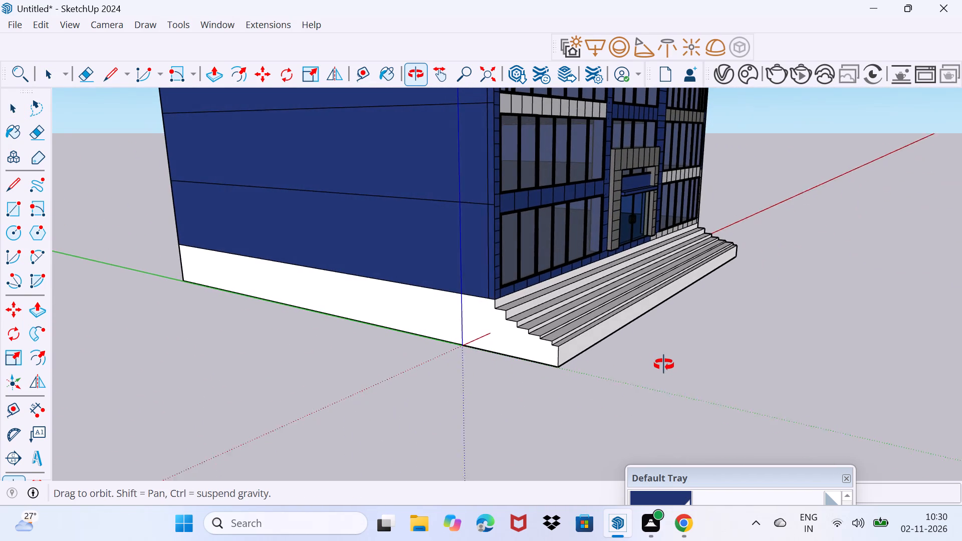
{"action": "middle_click_drag", "start_coordinate": [664, 365], "coordinate": [480, 369]}
{"action": "scroll", "coordinate": [301, 374], "scroll_direction": "up", "scroll_amount": 3}
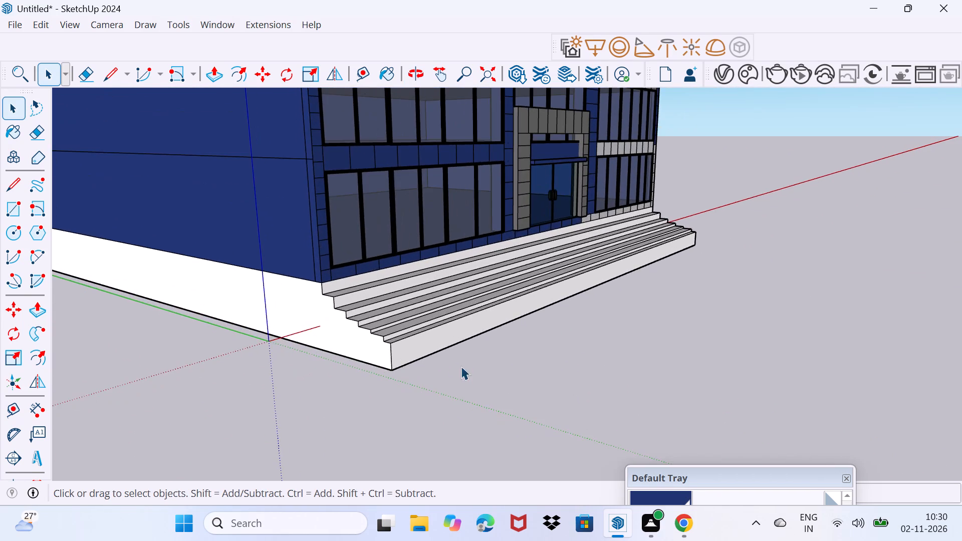
{"action": "middle_click_drag", "start_coordinate": [461, 366], "coordinate": [389, 371]}
{"action": "key", "text": "l"}
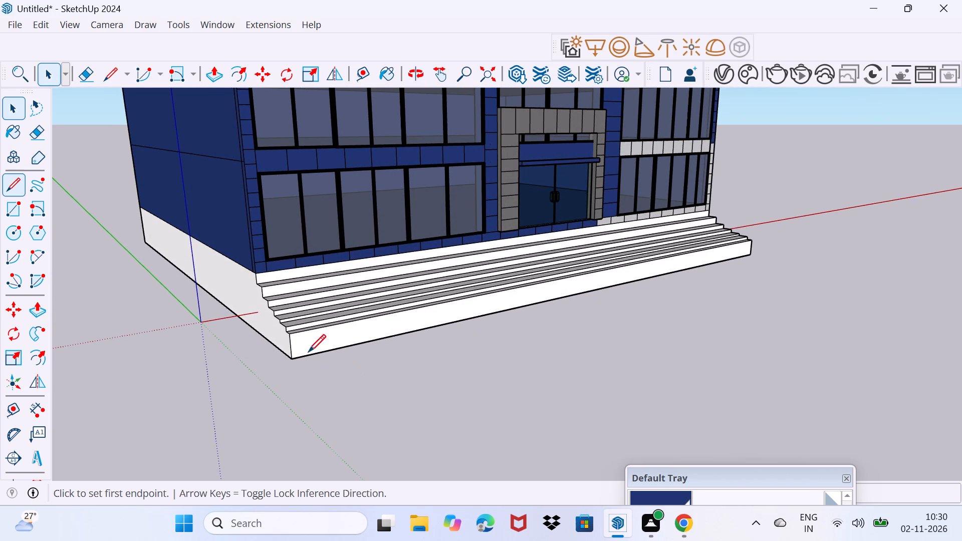
{"action": "scroll", "coordinate": [294, 352], "scroll_direction": "up", "scroll_amount": 10}
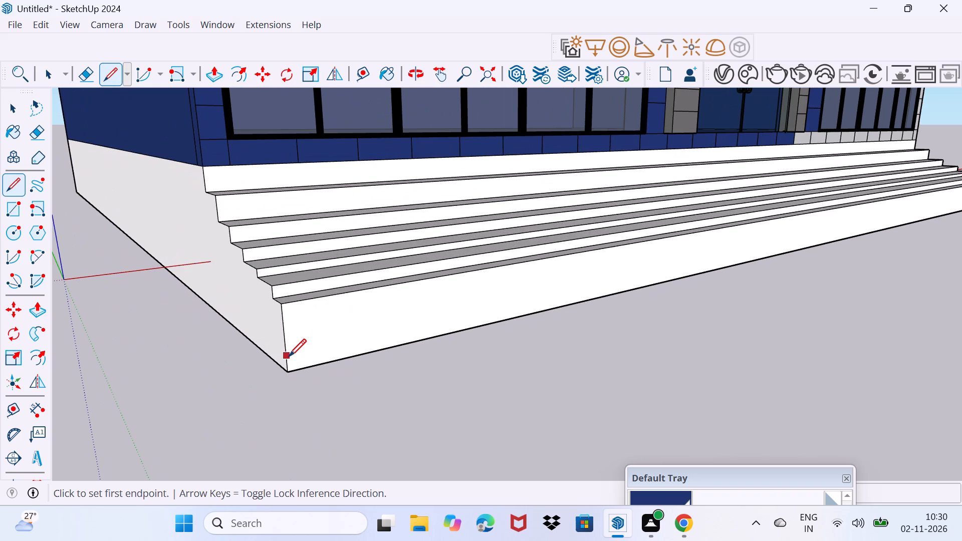
{"action": "left_click", "coordinate": [289, 355]}
{"action": "scroll", "coordinate": [605, 297], "scroll_direction": "down", "scroll_amount": 2}
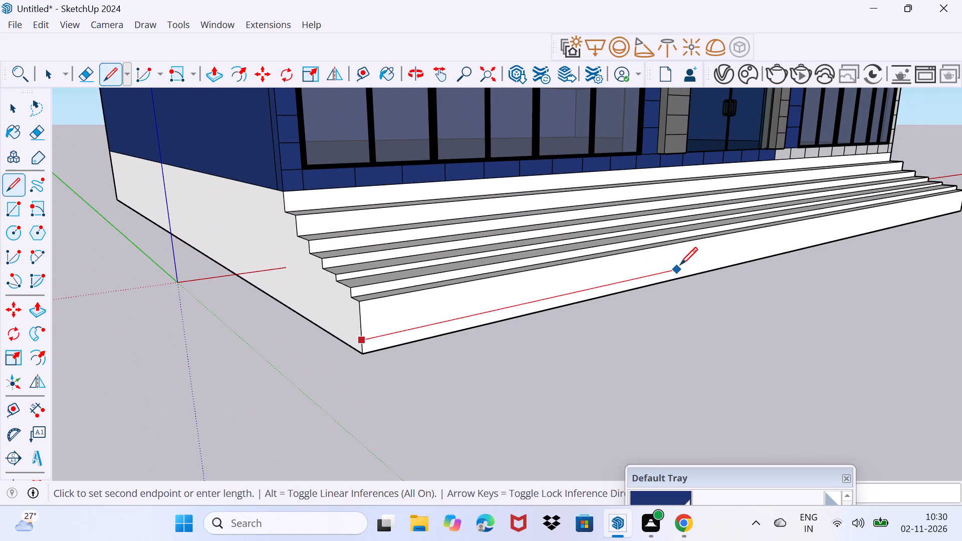
{"action": "middle_click_drag", "start_coordinate": [688, 265], "coordinate": [167, 409], "text": "shift"}
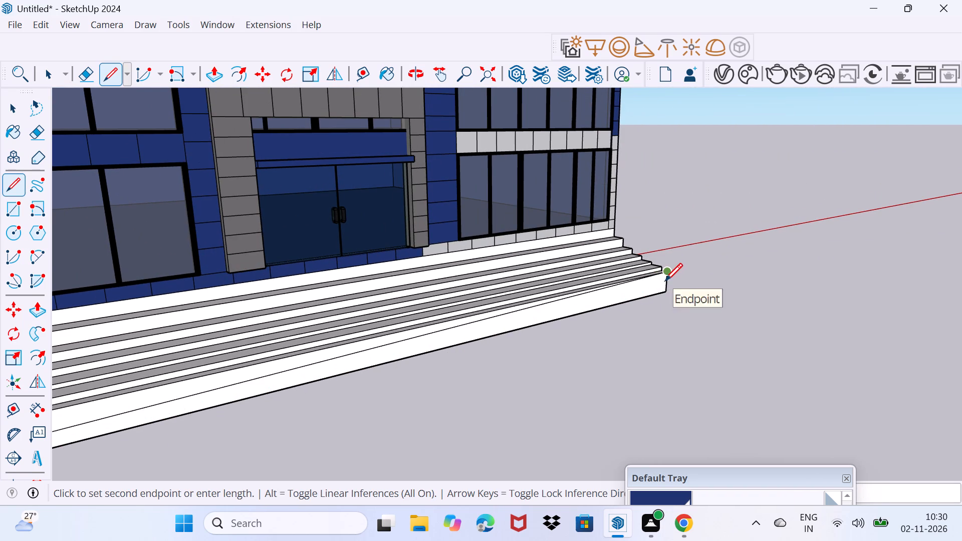
{"action": "scroll", "coordinate": [660, 288], "scroll_direction": "up", "scroll_amount": 9}
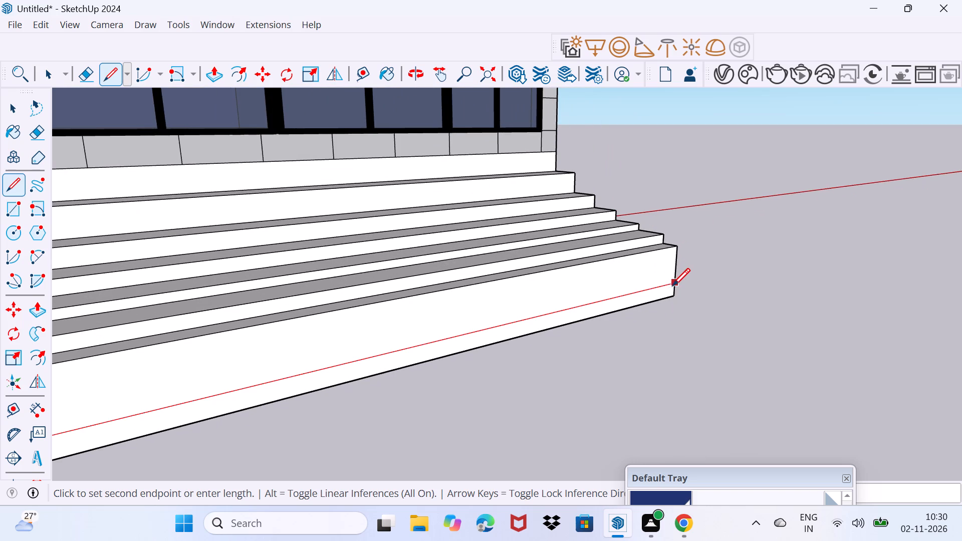
{"action": "left_click", "coordinate": [674, 285]}
{"action": "key", "text": "space"}
Push/Pull the thin strip below the line far forward to form a wide ground slab in front of the steps.
{"action": "left_click", "coordinate": [585, 311]}
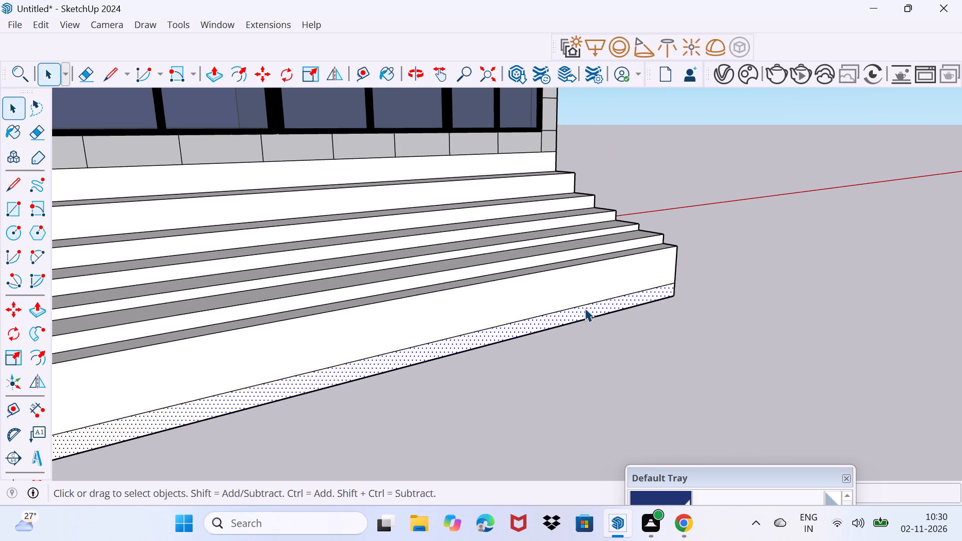
{"action": "key", "text": "p"}
{"action": "left_click", "coordinate": [585, 308]}
{"action": "scroll", "coordinate": [689, 315], "scroll_direction": "down", "scroll_amount": 17}
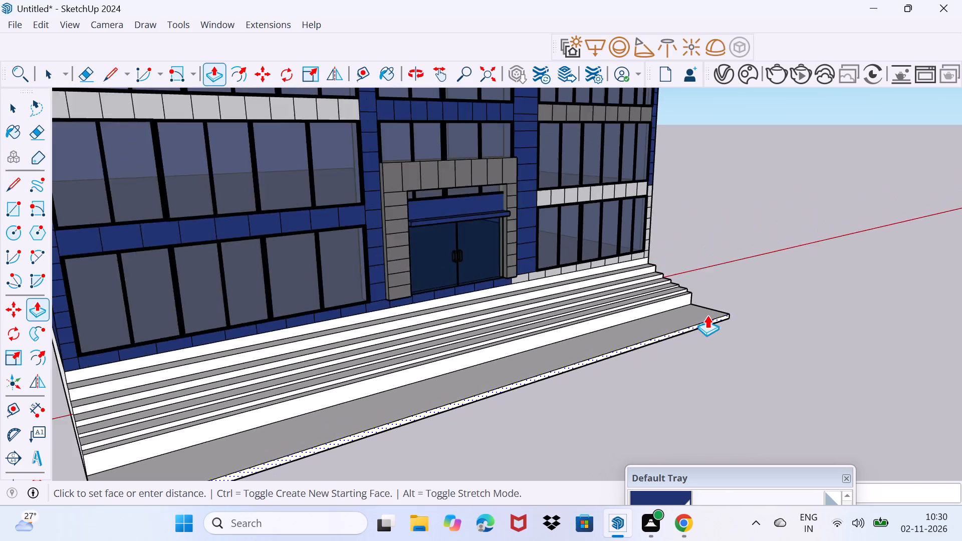
{"action": "scroll", "coordinate": [707, 315], "scroll_direction": "down", "scroll_amount": 3}
{"action": "middle_click_drag", "start_coordinate": [789, 356], "coordinate": [744, 274], "text": "shift"}
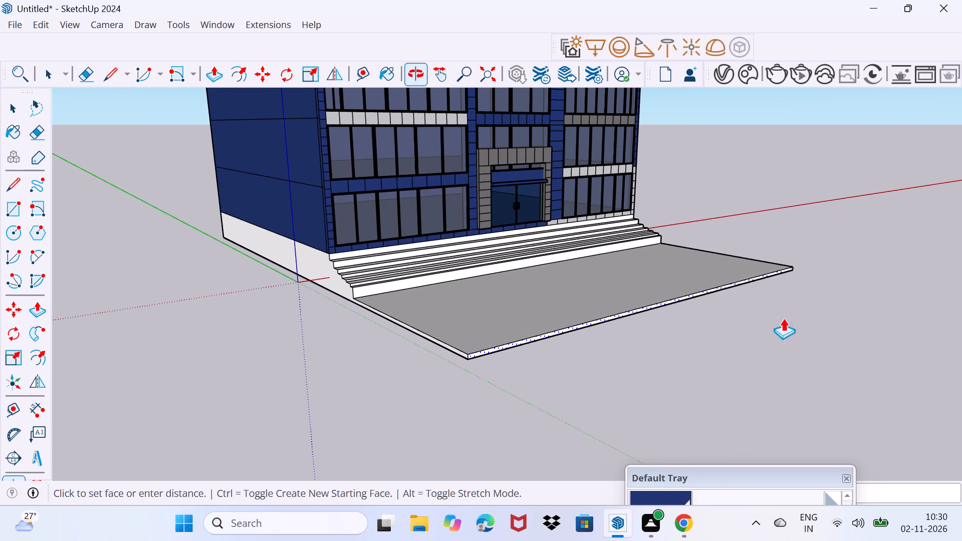
{"action": "left_click", "coordinate": [845, 343]}
{"action": "key", "text": "space"}
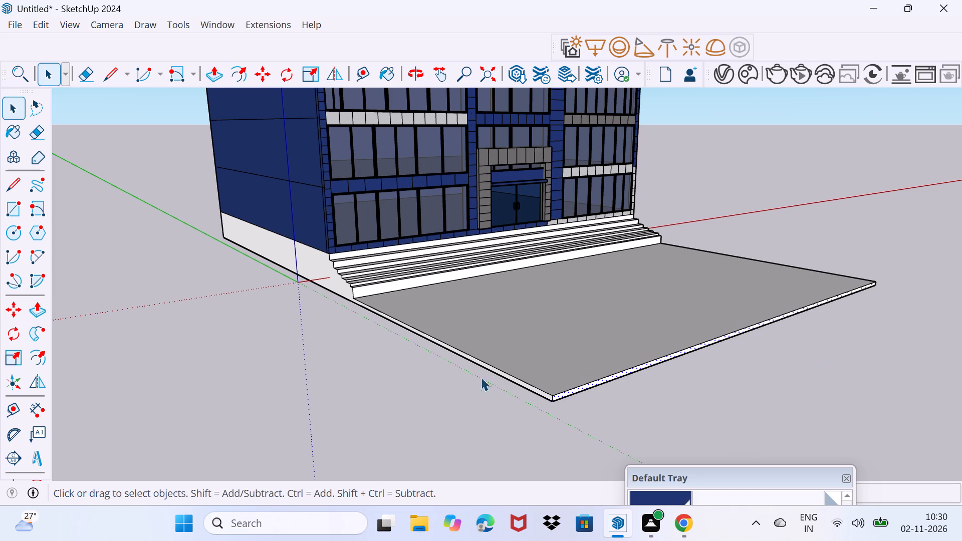
Draw a line along the plinth below the plain blue side wall, from the slab's top corner to the rear edge.
{"action": "scroll", "coordinate": [358, 329], "scroll_direction": "up", "scroll_amount": 3}
{"action": "middle_click_drag", "start_coordinate": [284, 313], "coordinate": [538, 317]}
{"action": "scroll", "coordinate": [615, 301], "scroll_direction": "up", "scroll_amount": 3}
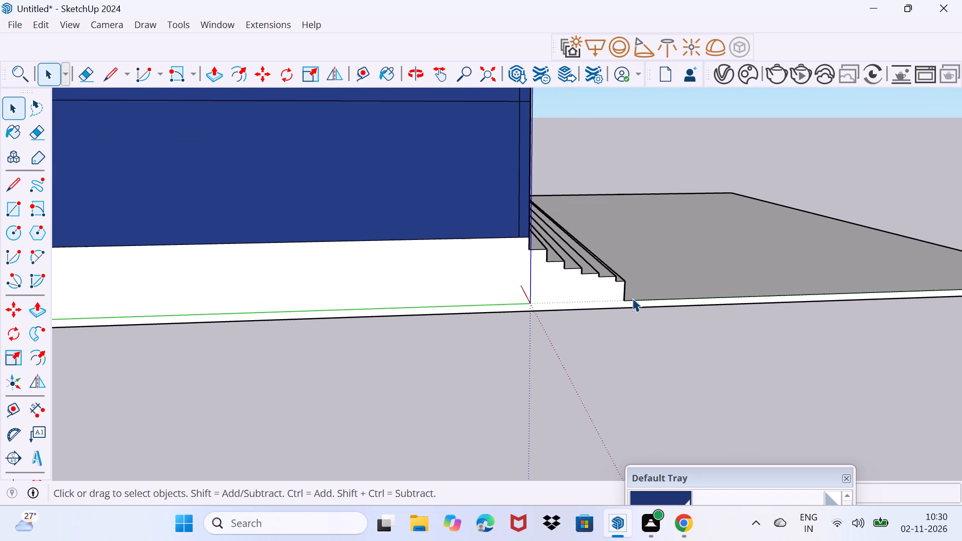
{"action": "key", "text": "l"}
{"action": "left_click", "coordinate": [624, 302]}
{"action": "scroll", "coordinate": [230, 296], "scroll_direction": "down", "scroll_amount": 8}
{"action": "middle_click_drag", "start_coordinate": [229, 311], "coordinate": [672, 300]}
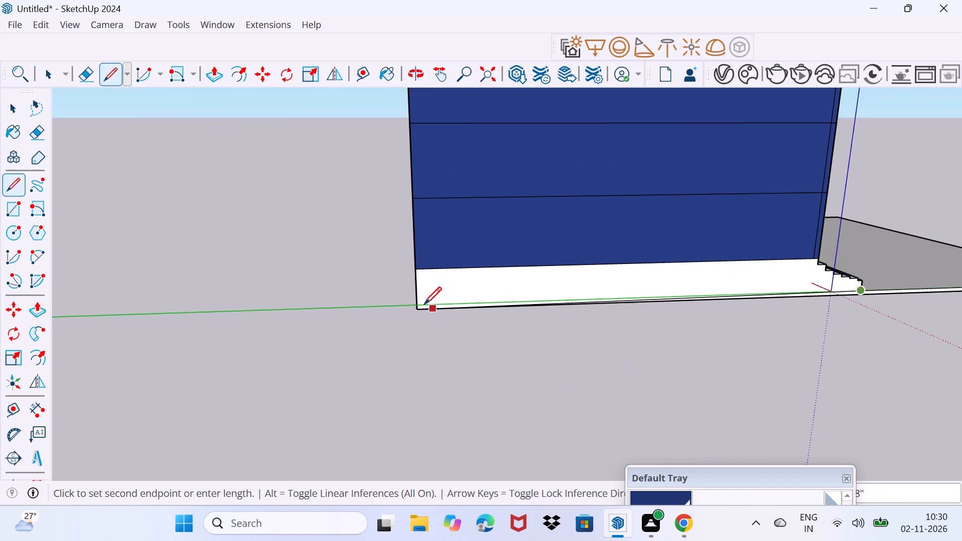
{"action": "scroll", "coordinate": [414, 310], "scroll_direction": "up", "scroll_amount": 11}
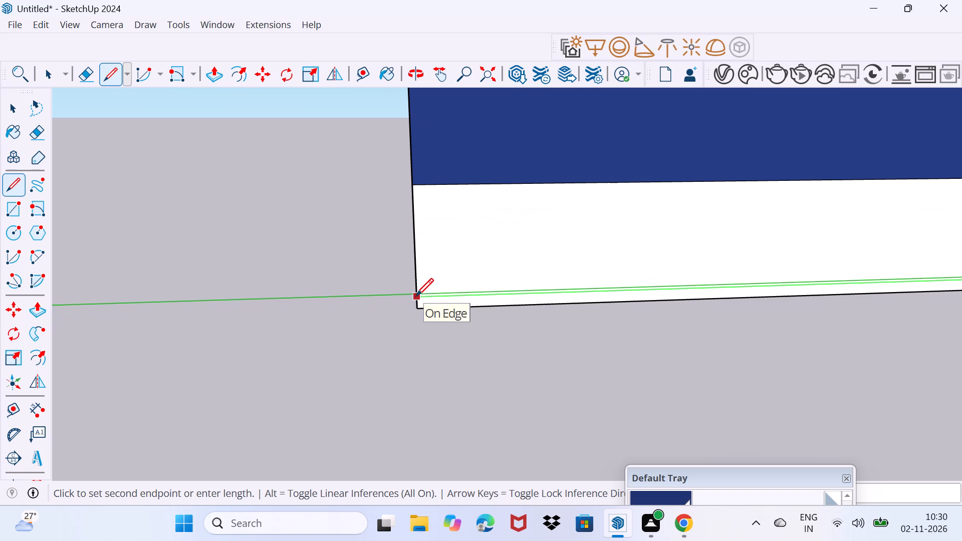
{"action": "left_click", "coordinate": [413, 293]}
{"action": "key", "text": "space"}
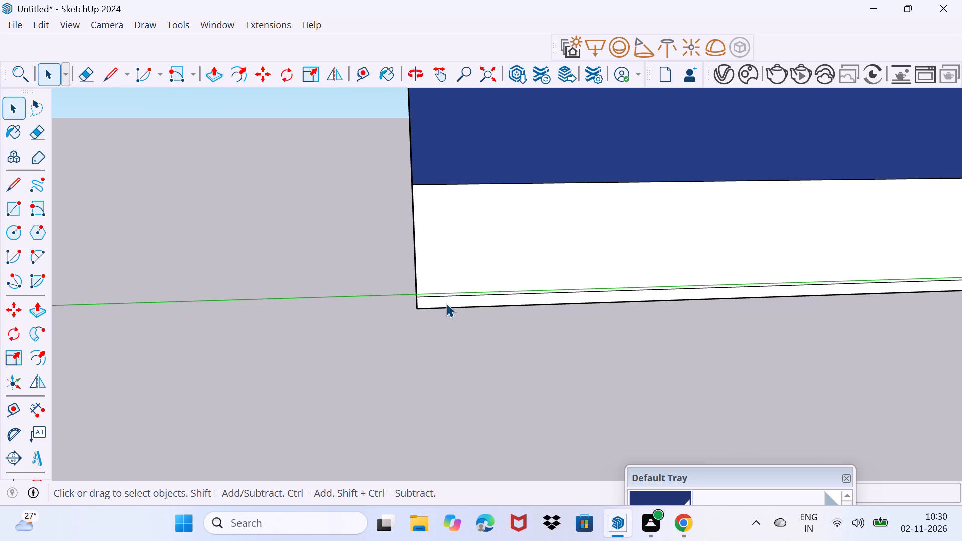
Push/Pull the thin strip below the plain blue side wall outward to extend the ground slab along that side.
{"action": "left_click", "coordinate": [446, 303]}
{"action": "key", "text": "p"}
{"action": "left_click", "coordinate": [446, 303]}
{"action": "scroll", "coordinate": [499, 362], "scroll_direction": "down", "scroll_amount": 8}
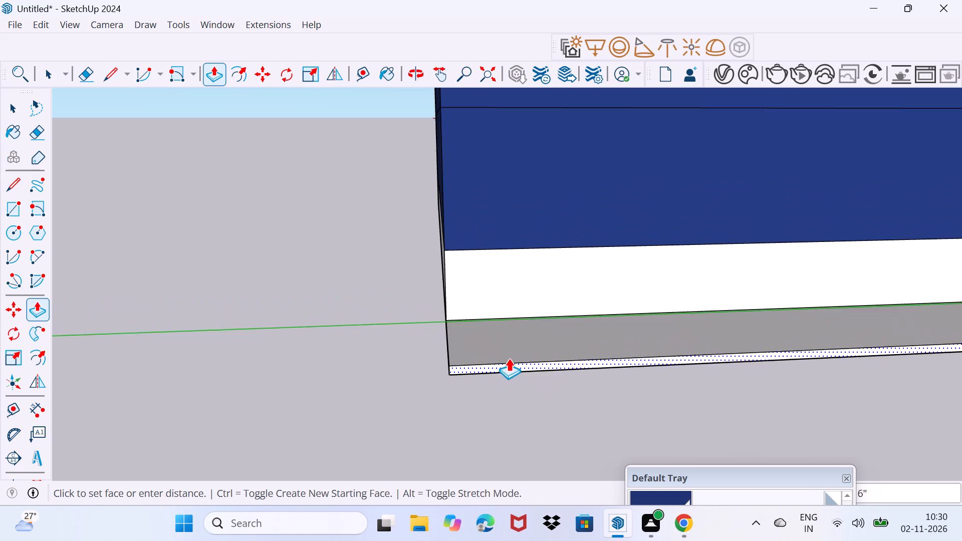
{"action": "scroll", "coordinate": [509, 358], "scroll_direction": "down", "scroll_amount": 8}
{"action": "middle_click_drag", "start_coordinate": [520, 364], "coordinate": [379, 246], "text": "shift"}
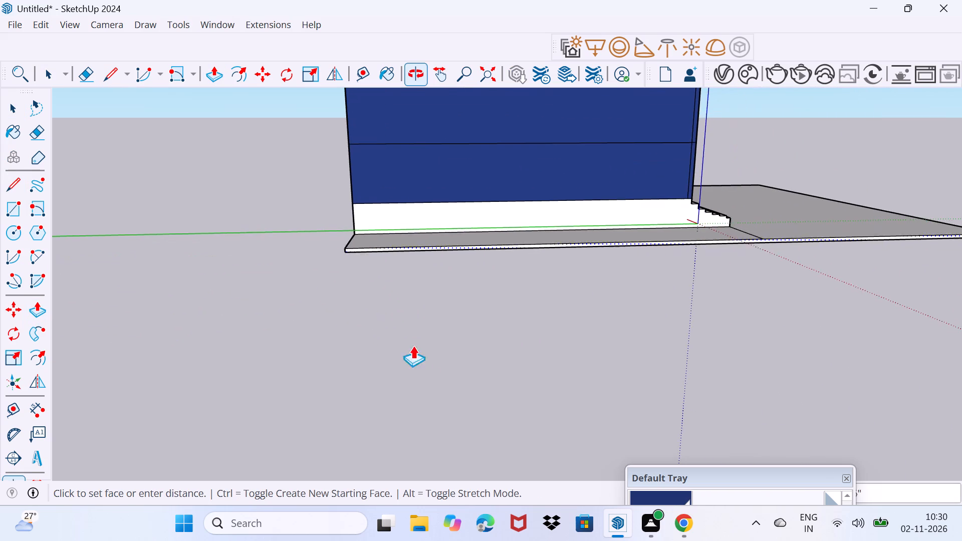
{"action": "scroll", "coordinate": [456, 396], "scroll_direction": "down", "scroll_amount": 4}
{"action": "middle_click_drag", "start_coordinate": [456, 394], "coordinate": [398, 339]}
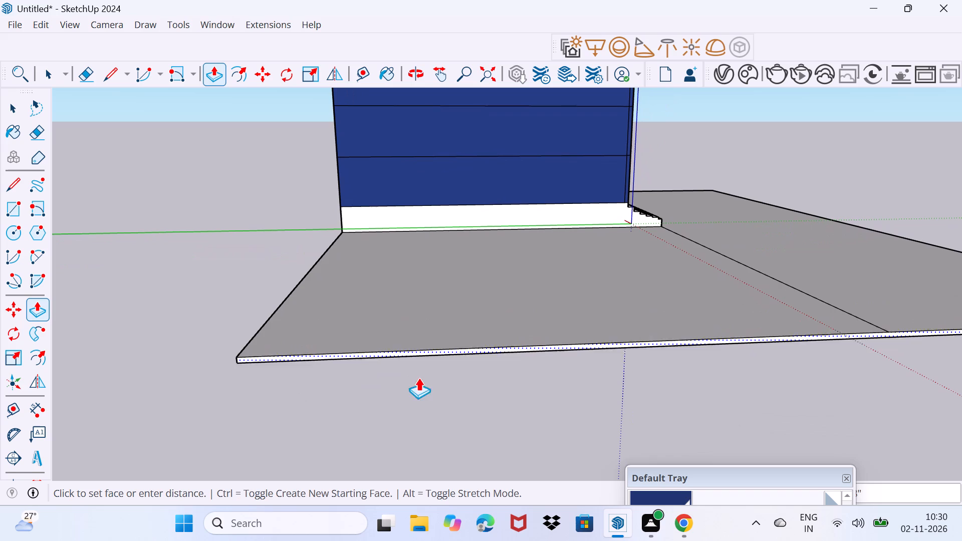
{"action": "left_click", "coordinate": [421, 388]}
{"action": "key", "text": "space"}
Erase the seam line between the front slab and the slab beside the plain blue wall.
{"action": "middle_click_drag", "start_coordinate": [640, 313], "coordinate": [340, 329]}
{"action": "scroll", "coordinate": [340, 329], "scroll_direction": "down", "scroll_amount": 1}
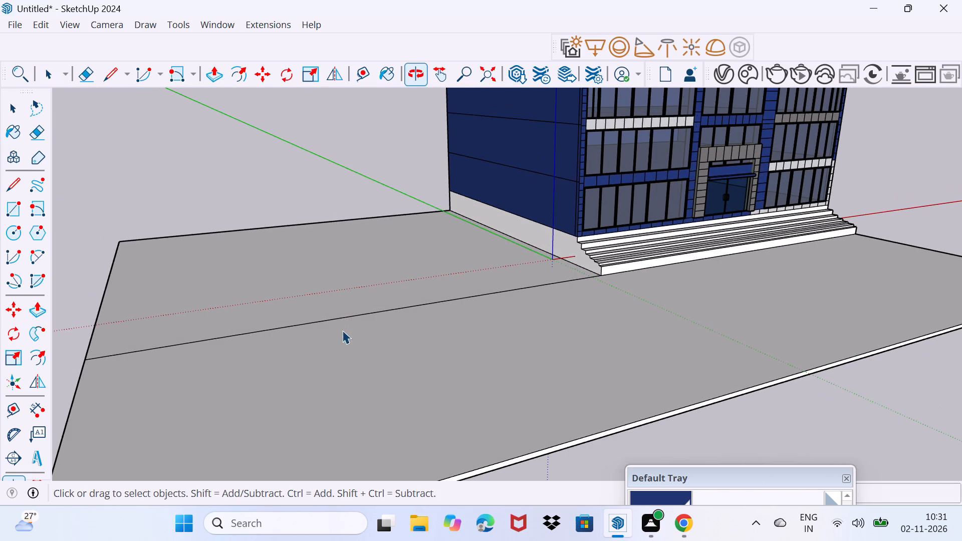
{"action": "key", "text": "e"}
{"action": "left_click", "coordinate": [347, 319]}
Draw a line along the plinth below the green-and-white tiled side wall, from the slab's top corner to the rear edge.
{"action": "middle_click_drag", "start_coordinate": [518, 347], "coordinate": [517, 350]}
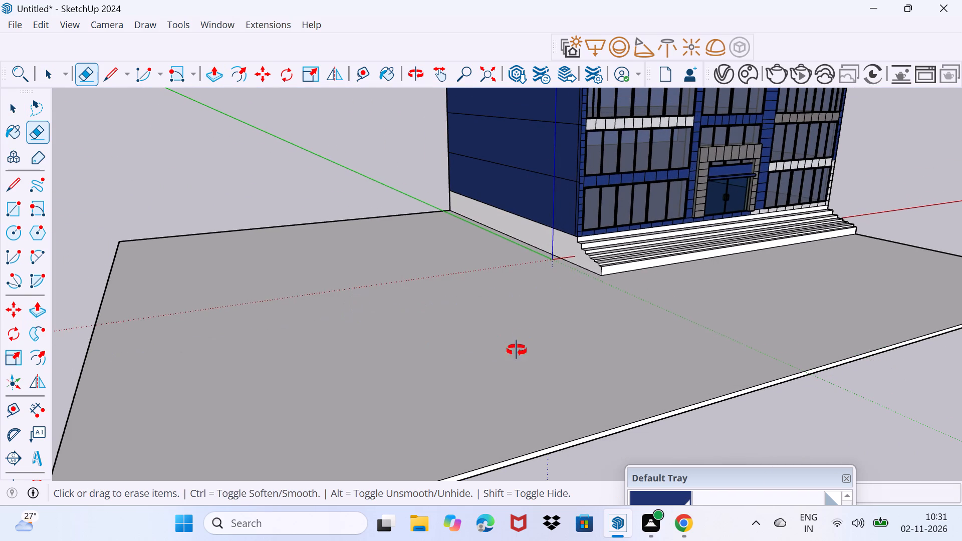
{"action": "middle_click_drag", "start_coordinate": [517, 350], "coordinate": [52, 299]}
{"action": "key", "text": "l"}
{"action": "scroll", "coordinate": [411, 320], "scroll_direction": "up", "scroll_amount": 7}
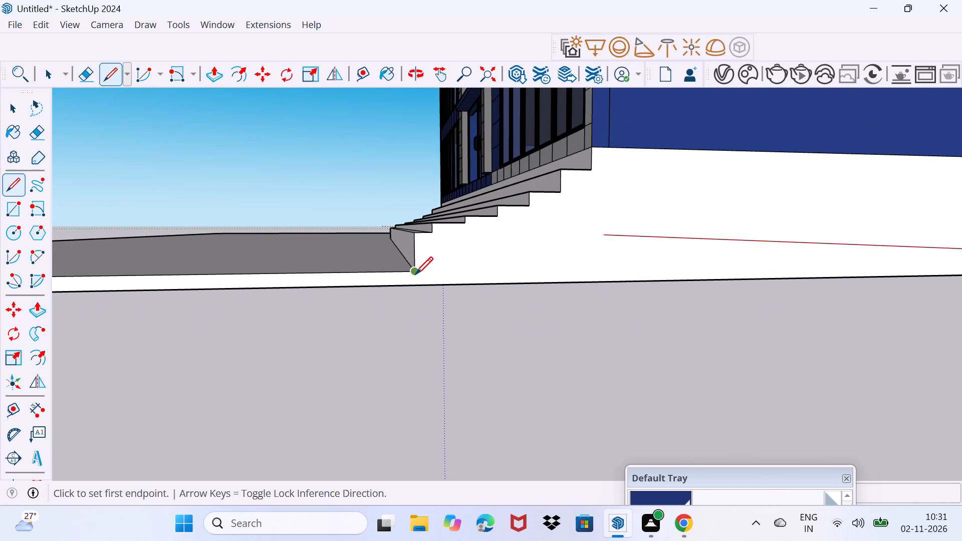
{"action": "left_click", "coordinate": [415, 274]}
{"action": "scroll", "coordinate": [524, 265], "scroll_direction": "down", "scroll_amount": 3}
{"action": "middle_click_drag", "start_coordinate": [525, 269], "coordinate": [145, 283]}
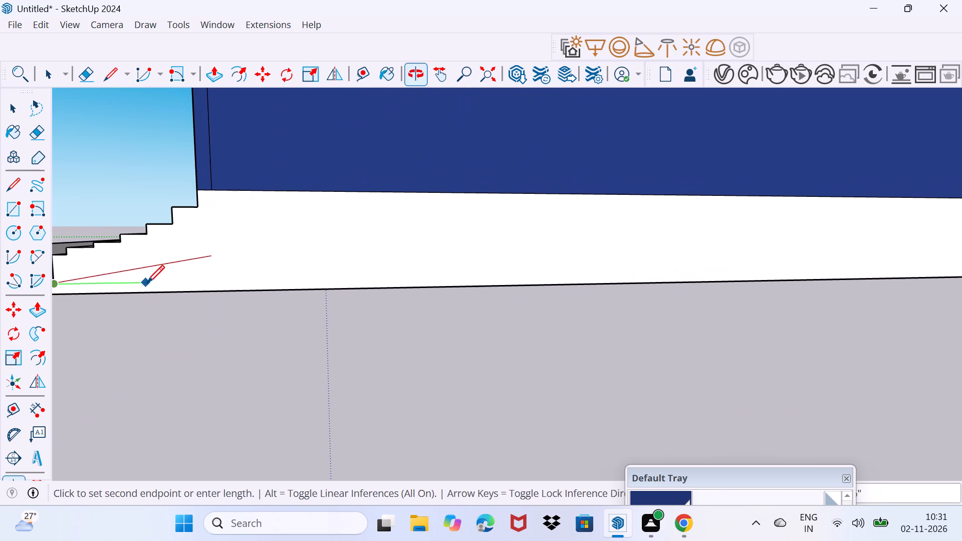
{"action": "middle_click_drag", "start_coordinate": [627, 277], "coordinate": [216, 307]}
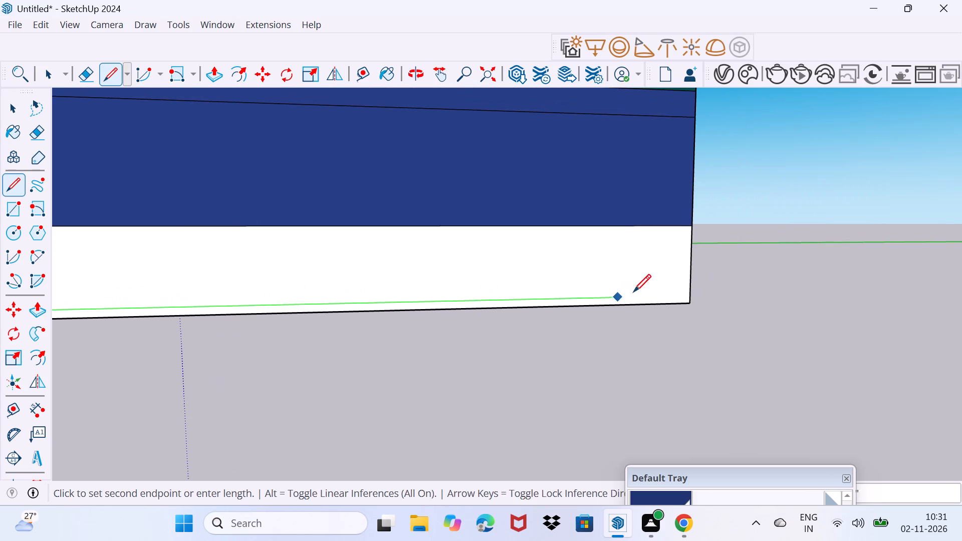
{"action": "left_click", "coordinate": [688, 289]}
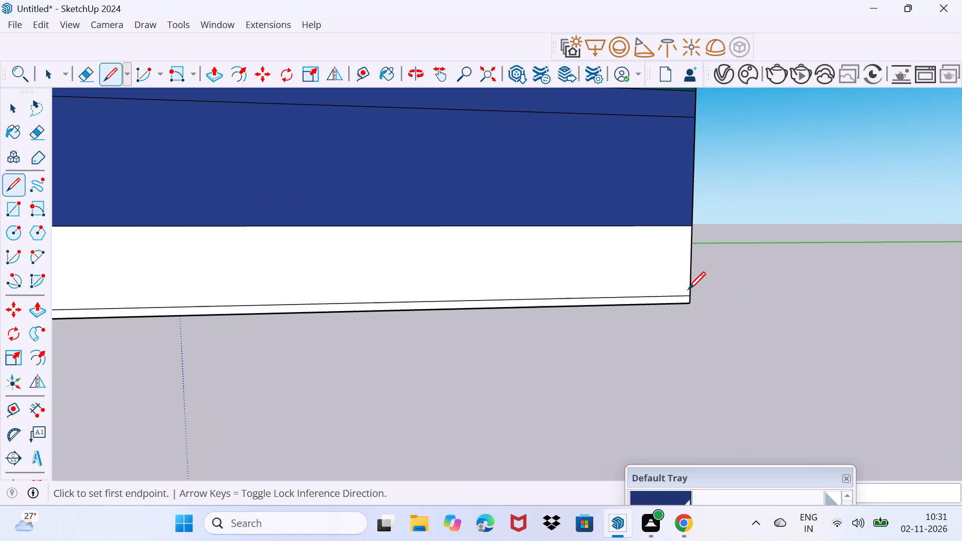
{"action": "key", "text": "space"}
Push/Pull the thin strip below the tiled side wall outward to extend the ground slab along that side.
{"action": "left_click", "coordinate": [663, 298]}
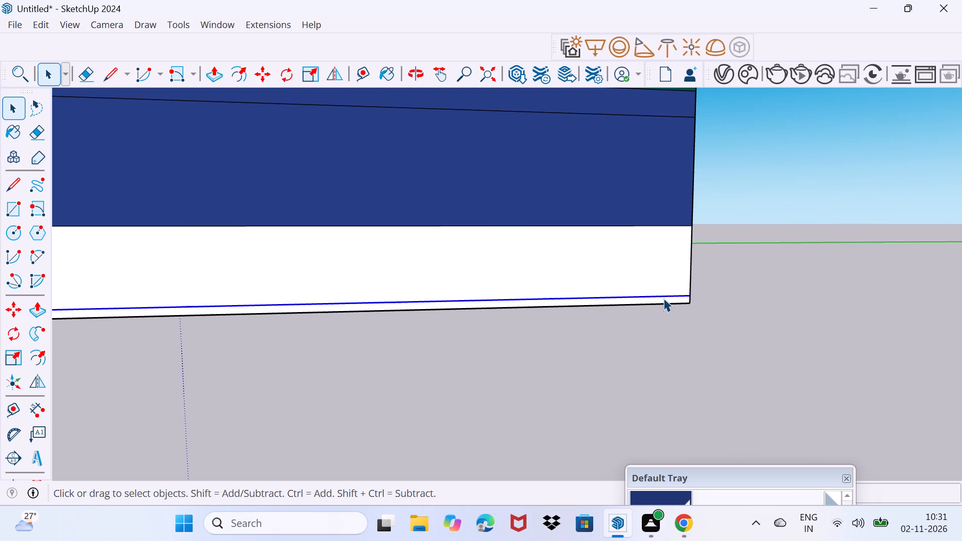
{"action": "left_click_drag", "start_coordinate": [660, 303], "coordinate": [664, 297]}
{"action": "left_click", "coordinate": [666, 299]}
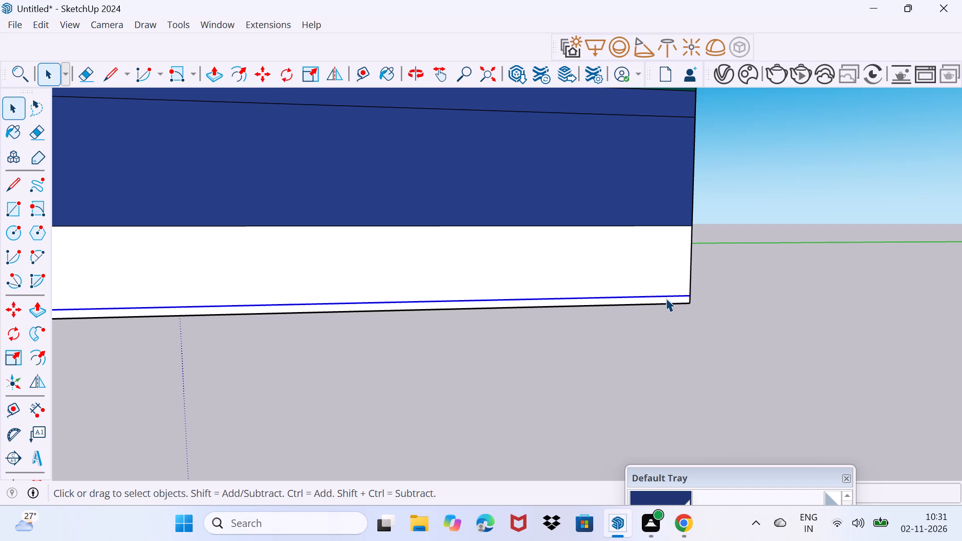
{"action": "left_click_drag", "start_coordinate": [666, 298], "coordinate": [679, 288]}
{"action": "scroll", "coordinate": [675, 303], "scroll_direction": "up", "scroll_amount": 9}
{"action": "left_click", "coordinate": [667, 296]}
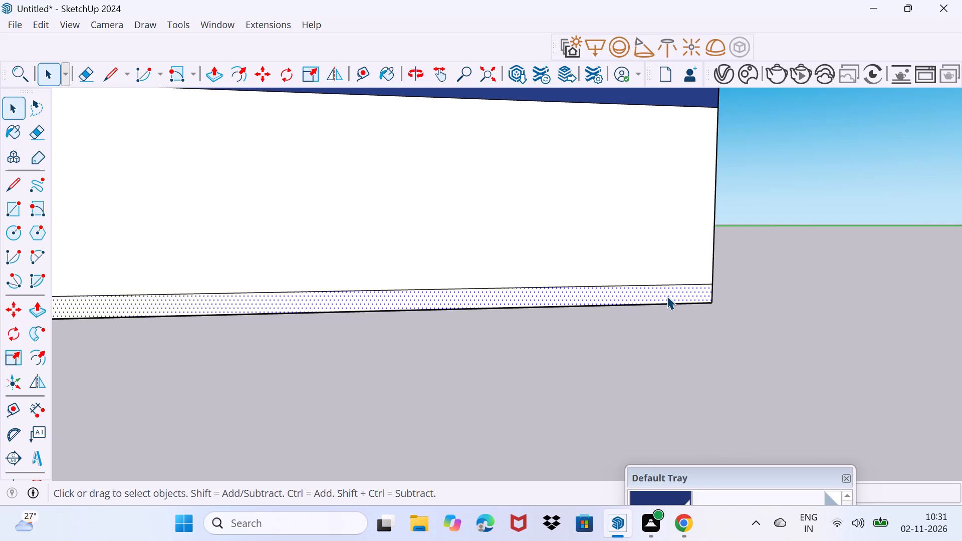
{"action": "key", "text": "p"}
{"action": "left_click", "coordinate": [667, 296]}
{"action": "scroll", "coordinate": [681, 297], "scroll_direction": "down", "scroll_amount": 15}
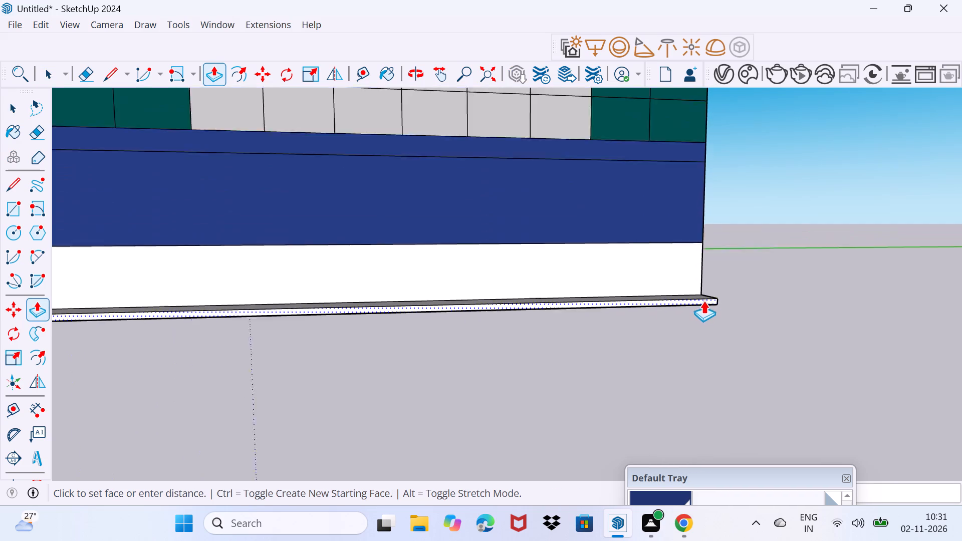
{"action": "scroll", "coordinate": [703, 301], "scroll_direction": "down", "scroll_amount": 15}
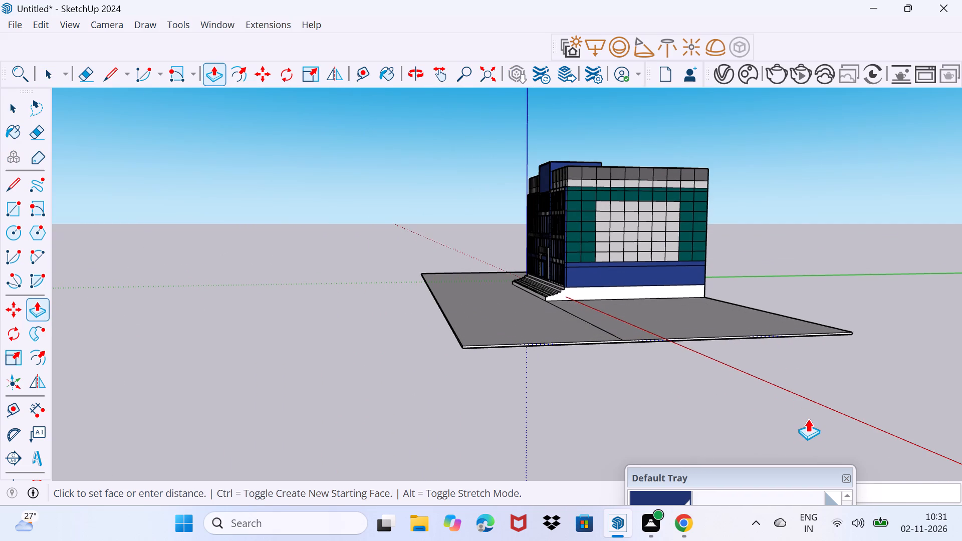
{"action": "left_click", "coordinate": [808, 419]}
{"action": "key", "text": "space"}
Erase the seam line between the front slab and the slab beside the tiled side wall.
{"action": "scroll", "coordinate": [597, 321], "scroll_direction": "up", "scroll_amount": 8}
{"action": "left_click_drag", "start_coordinate": [596, 339], "coordinate": [625, 300]}
{"action": "key", "text": "e"}
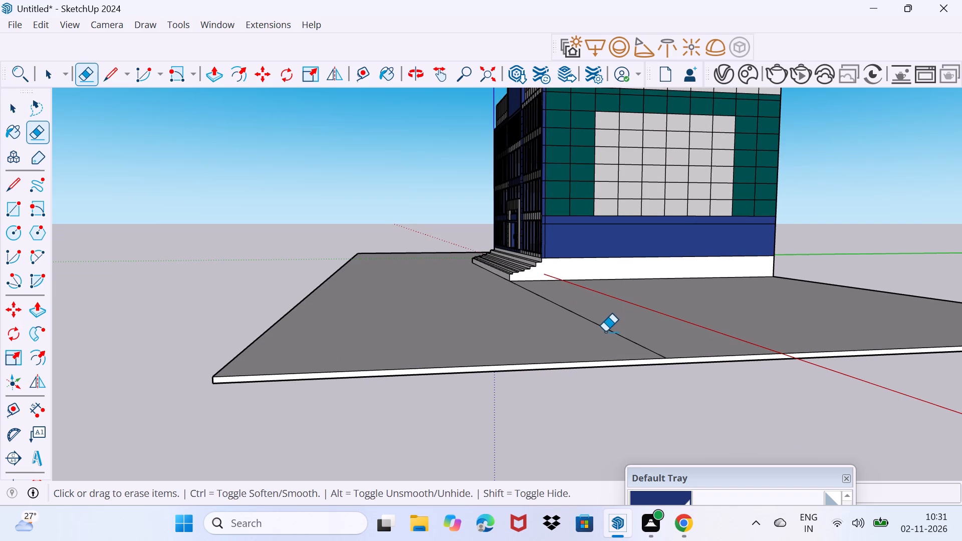
{"action": "left_click_drag", "start_coordinate": [611, 330], "coordinate": [630, 316]}
Examine the finished building from several angles, covering the entrance steps, front facade and tiled side wall.
{"action": "middle_click_drag", "start_coordinate": [353, 302], "coordinate": [594, 355]}
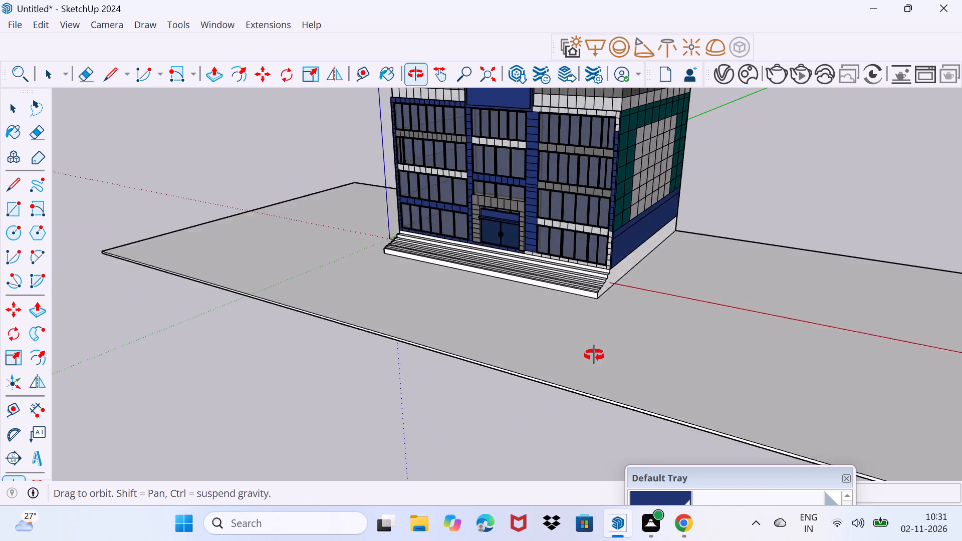
{"action": "middle_click_drag", "start_coordinate": [594, 355], "coordinate": [614, 350]}
{"action": "scroll", "coordinate": [510, 362], "scroll_direction": "up", "scroll_amount": 7}
{"action": "key", "text": "space"}
{"action": "scroll", "coordinate": [450, 324], "scroll_direction": "up", "scroll_amount": 1}
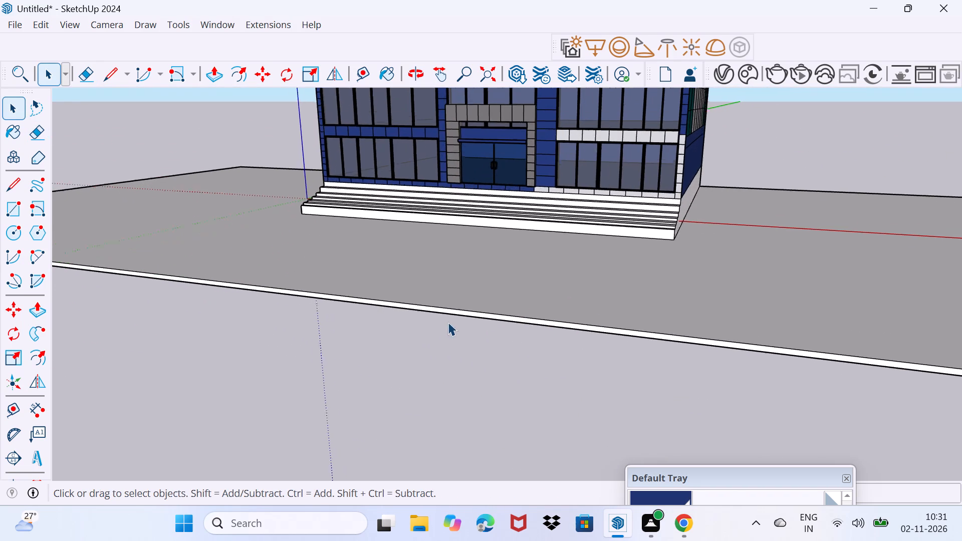
{"action": "scroll", "coordinate": [448, 322], "scroll_direction": "up", "scroll_amount": 1}
{"action": "middle_click_drag", "start_coordinate": [442, 277], "coordinate": [388, 469], "text": "shift"}
{"action": "middle_click_drag", "start_coordinate": [442, 360], "coordinate": [390, 463]}
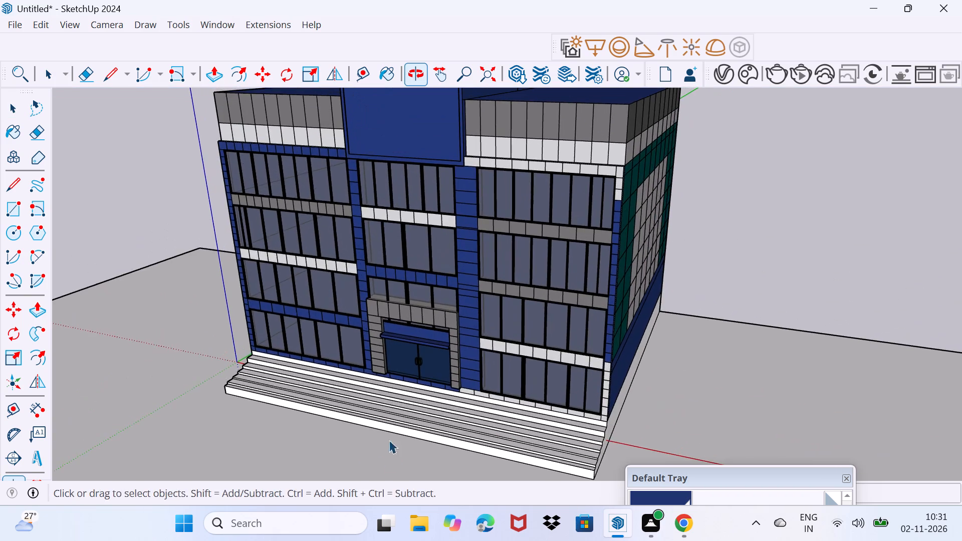
{"action": "middle_click_drag", "start_coordinate": [390, 404], "coordinate": [500, 425]}
{"action": "middle_click_drag", "start_coordinate": [503, 404], "coordinate": [211, 293]}
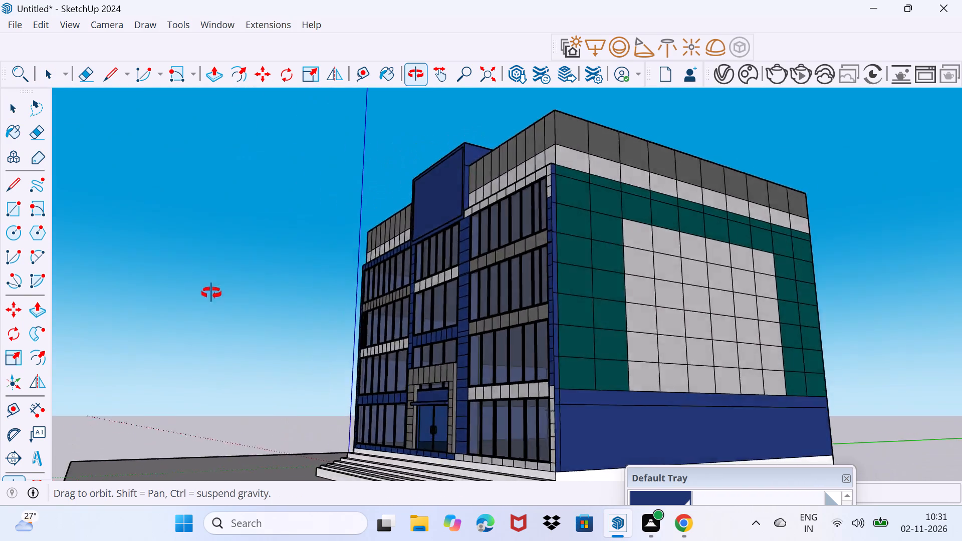
{"action": "middle_click_drag", "start_coordinate": [211, 293], "coordinate": [550, 307]}
{"action": "scroll", "coordinate": [458, 342], "scroll_direction": "up", "scroll_amount": 2}
{"action": "middle_click_drag", "start_coordinate": [455, 343], "coordinate": [396, 301], "text": "shift"}
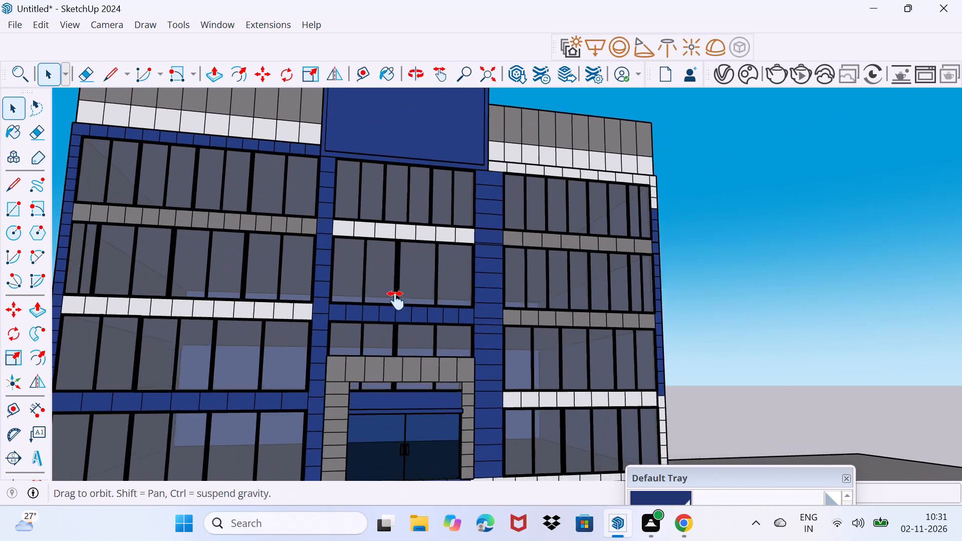
Push/Pull the ground slab's front edge face outward to extend the paved area well beyond the entrance steps.
{"action": "middle_click_drag", "start_coordinate": [396, 301], "coordinate": [383, 274], "text": "shift"}
{"action": "middle_click_drag", "start_coordinate": [417, 312], "coordinate": [405, 191]}
{"action": "scroll", "coordinate": [431, 272], "scroll_direction": "down", "scroll_amount": 6}
{"action": "scroll", "coordinate": [434, 285], "scroll_direction": "up", "scroll_amount": 3}
{"action": "middle_click_drag", "start_coordinate": [435, 282], "coordinate": [443, 318]}
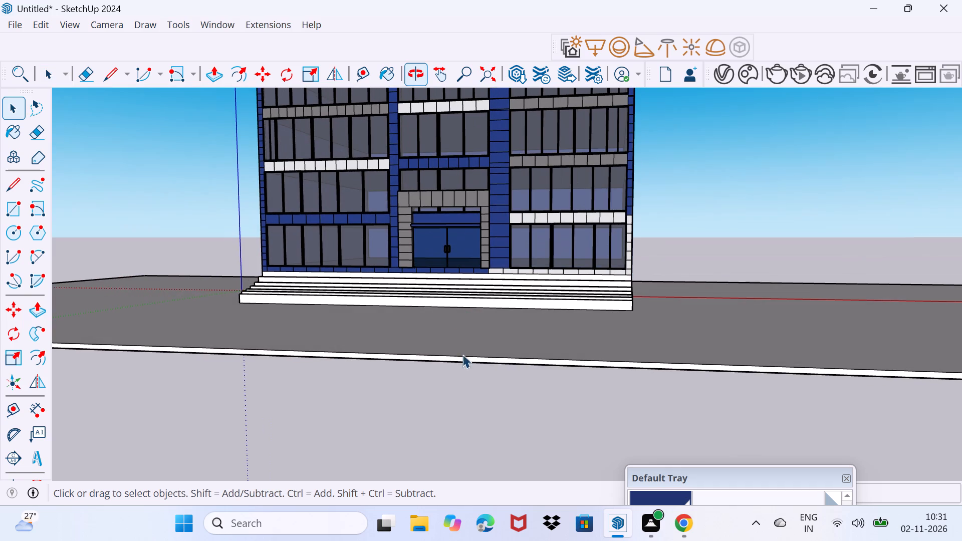
{"action": "left_click", "coordinate": [465, 359]}
{"action": "left_click_drag", "start_coordinate": [465, 359], "coordinate": [484, 345]}
{"action": "scroll", "coordinate": [486, 371], "scroll_direction": "up", "scroll_amount": 4}
{"action": "left_click", "coordinate": [485, 357]}
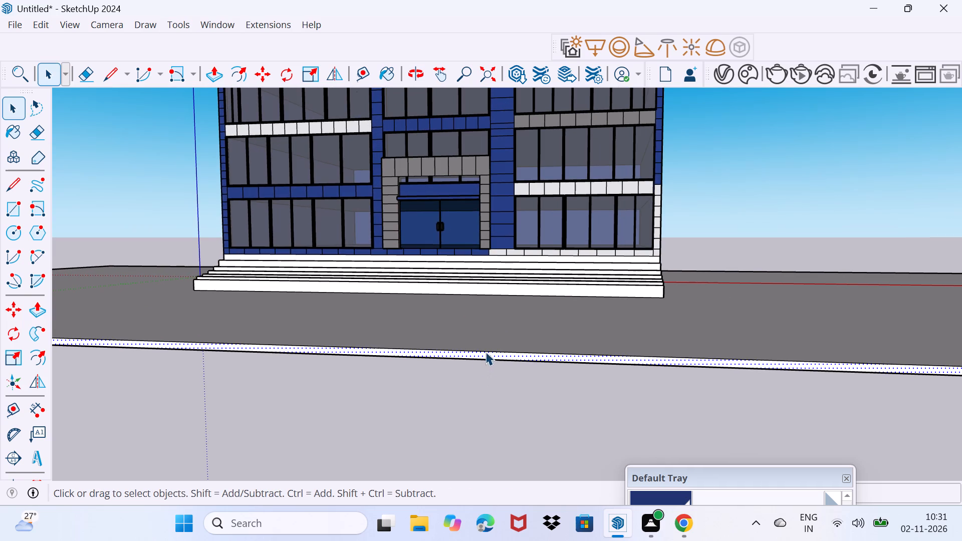
{"action": "key", "text": "p"}
{"action": "left_click", "coordinate": [486, 349]}
{"action": "scroll", "coordinate": [451, 376], "scroll_direction": "down", "scroll_amount": 20}
{"action": "scroll", "coordinate": [451, 376], "scroll_direction": "down", "scroll_amount": 1}
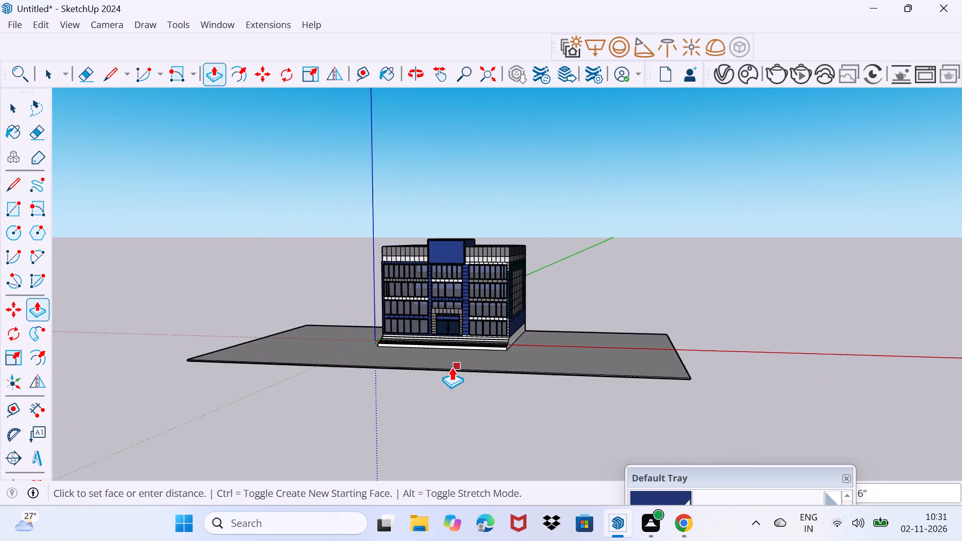
{"action": "scroll", "coordinate": [451, 367], "scroll_direction": "down", "scroll_amount": 4}
{"action": "left_click", "coordinate": [391, 468]}
{"action": "key", "text": "space"}
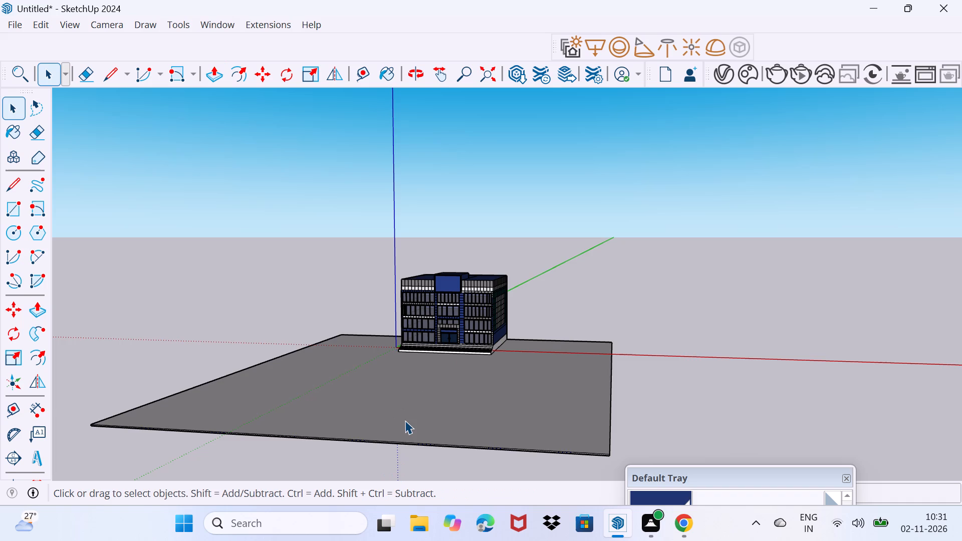
Frame the front facade and move the Default Tray beside the building to expose the In Model material swatches.
{"action": "left_click_drag", "start_coordinate": [405, 420], "coordinate": [421, 386]}
{"action": "scroll", "coordinate": [423, 371], "scroll_direction": "up", "scroll_amount": 10}
{"action": "middle_click_drag", "start_coordinate": [439, 364], "coordinate": [516, 432]}
{"action": "scroll", "coordinate": [511, 425], "scroll_direction": "up", "scroll_amount": 1}
{"action": "middle_click_drag", "start_coordinate": [504, 418], "coordinate": [508, 380]}
{"action": "scroll", "coordinate": [499, 388], "scroll_direction": "up", "scroll_amount": 2}
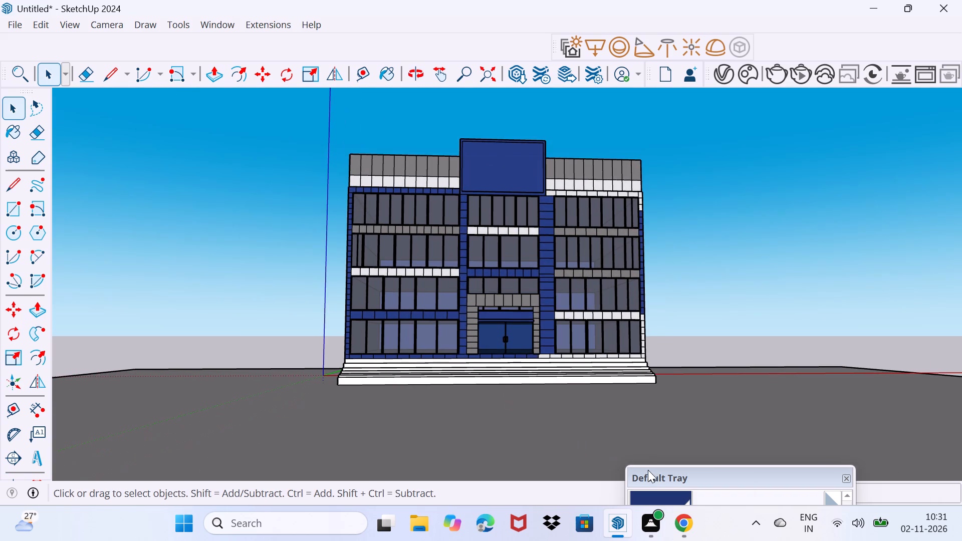
{"action": "left_click_drag", "start_coordinate": [655, 479], "coordinate": [698, 195]}
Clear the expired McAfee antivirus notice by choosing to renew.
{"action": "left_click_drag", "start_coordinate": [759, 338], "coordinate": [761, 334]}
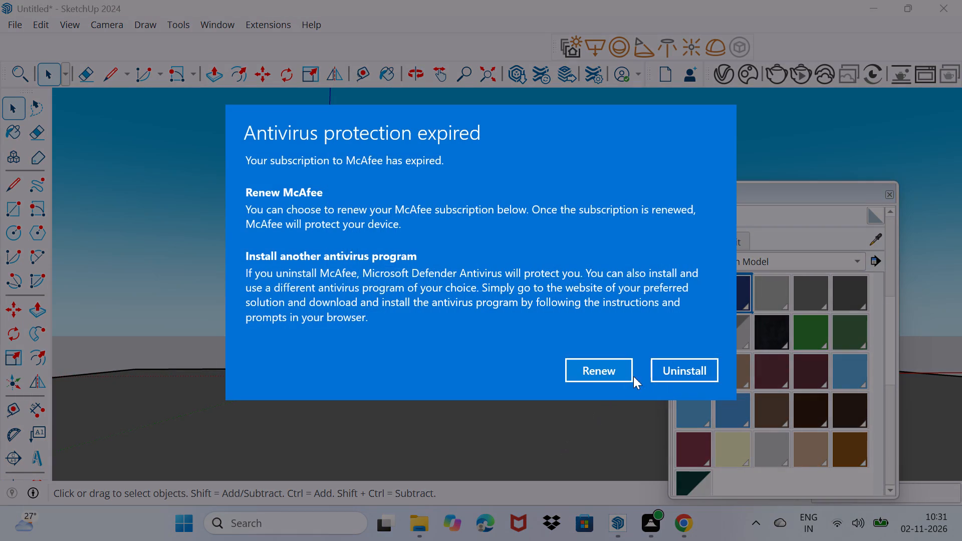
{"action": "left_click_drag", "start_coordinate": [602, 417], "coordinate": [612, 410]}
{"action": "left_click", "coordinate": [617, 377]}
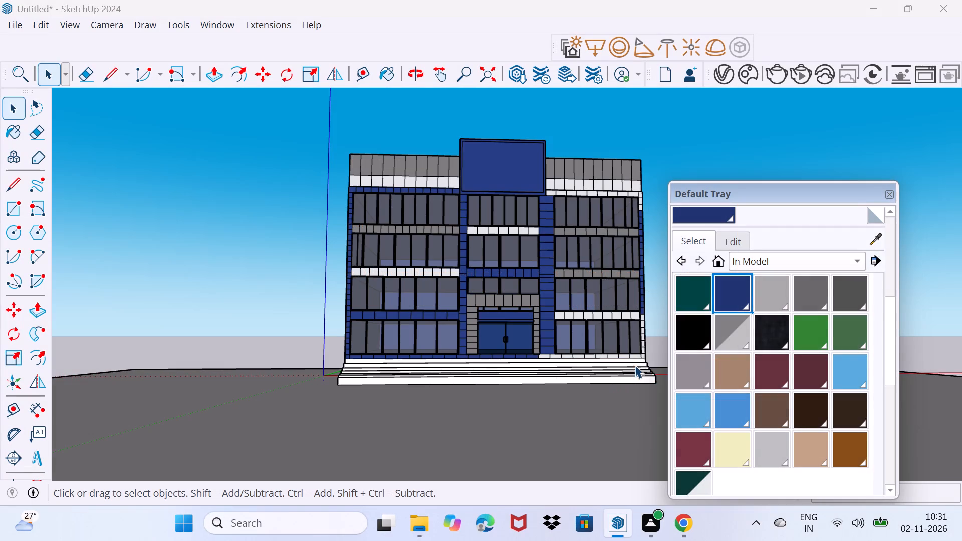
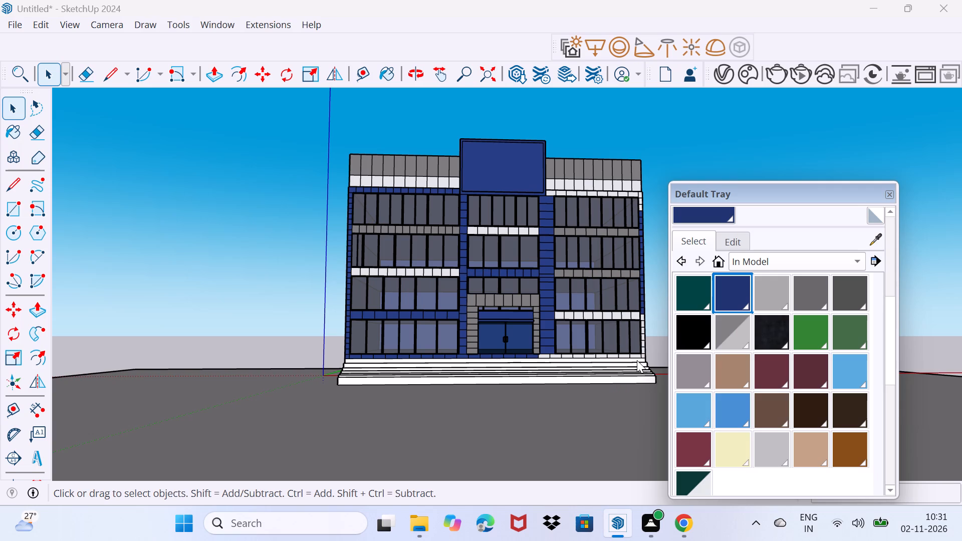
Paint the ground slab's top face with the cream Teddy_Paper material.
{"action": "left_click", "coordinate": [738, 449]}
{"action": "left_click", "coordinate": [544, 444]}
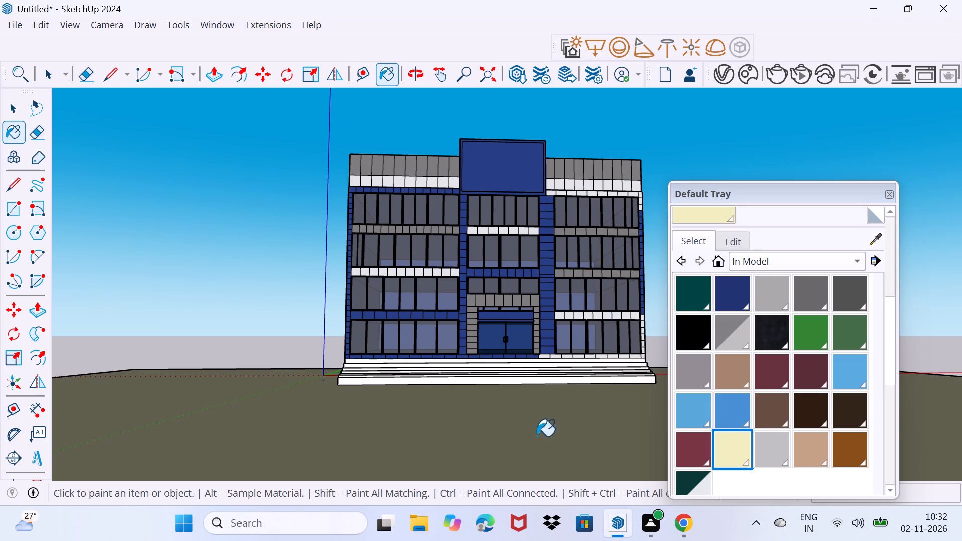
Create a new material using the grass image download (4) from Downloads as its texture.
{"action": "scroll", "coordinate": [771, 249], "scroll_direction": "up", "scroll_amount": 5}
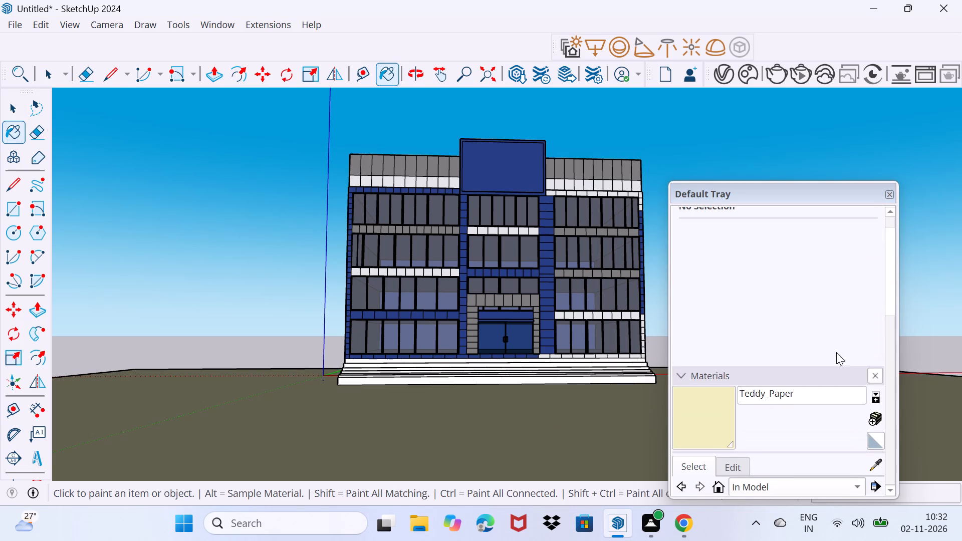
{"action": "left_click", "coordinate": [875, 418]}
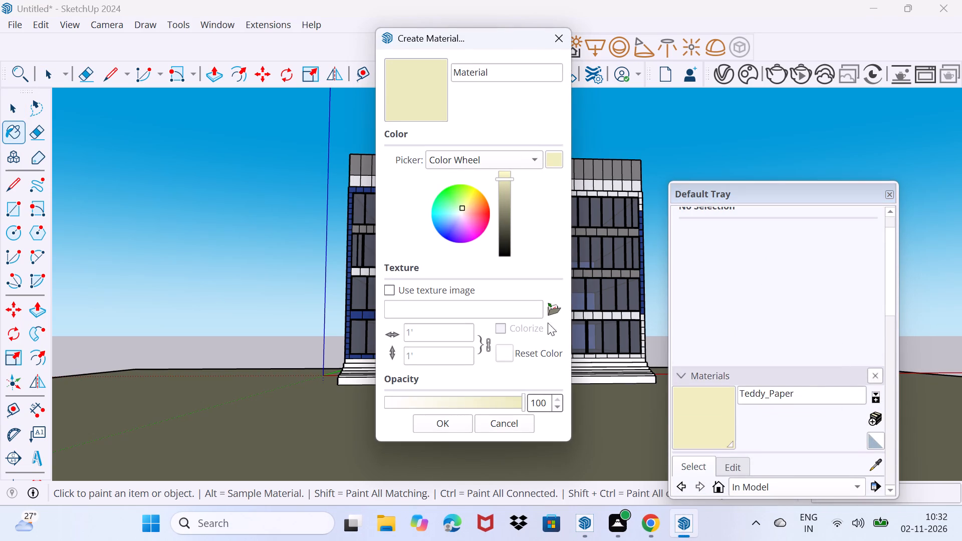
{"action": "left_click", "coordinate": [551, 310]}
{"action": "scroll", "coordinate": [370, 329], "scroll_direction": "down", "scroll_amount": 4}
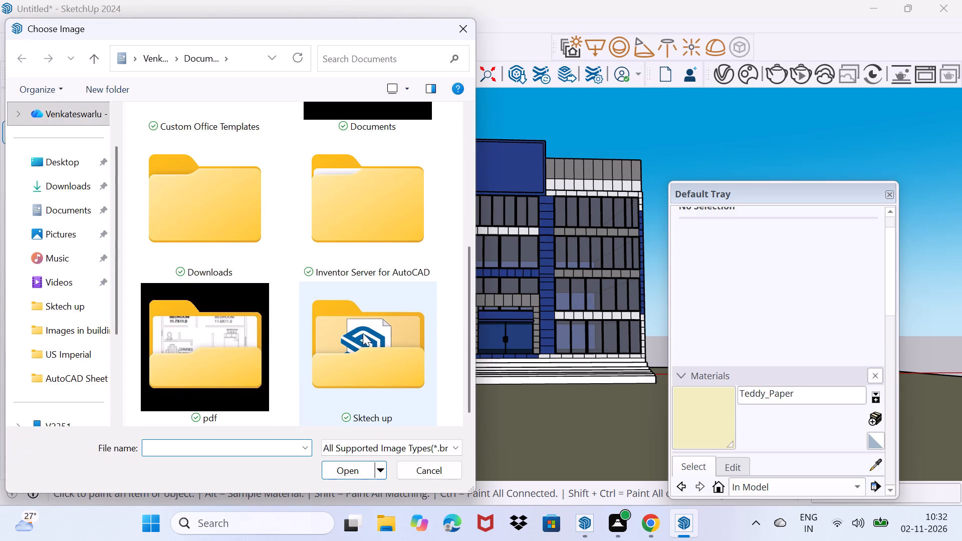
{"action": "left_click", "coordinate": [73, 180]}
{"action": "scroll", "coordinate": [534, 289], "scroll_direction": "down", "scroll_amount": 4}
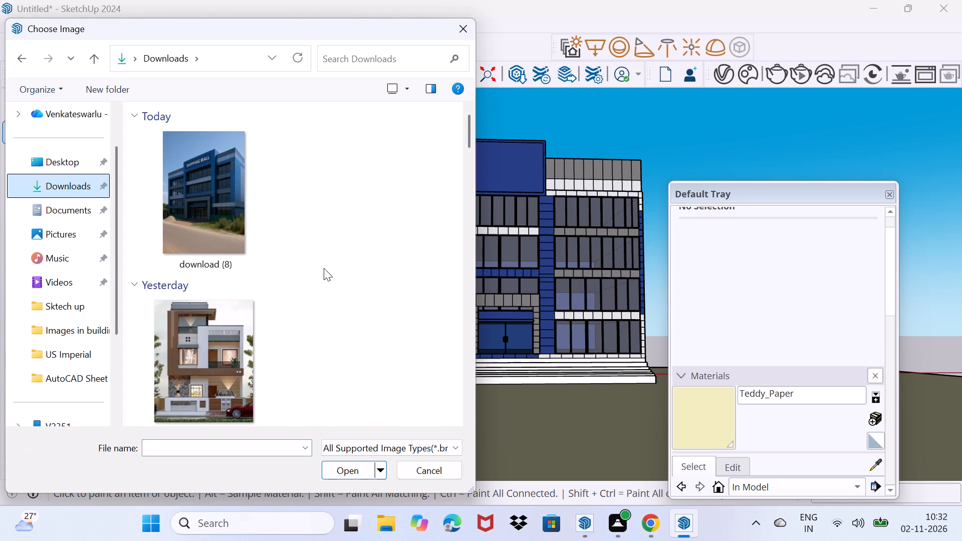
{"action": "scroll", "coordinate": [323, 266], "scroll_direction": "down", "scroll_amount": 16}
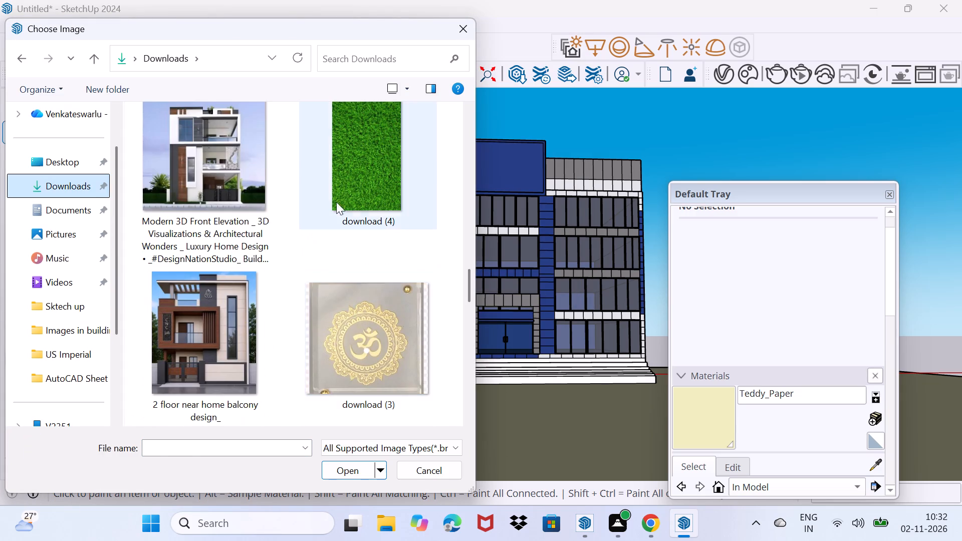
{"action": "left_click", "coordinate": [345, 177]}
{"action": "left_click_drag", "start_coordinate": [352, 466], "coordinate": [357, 459]}
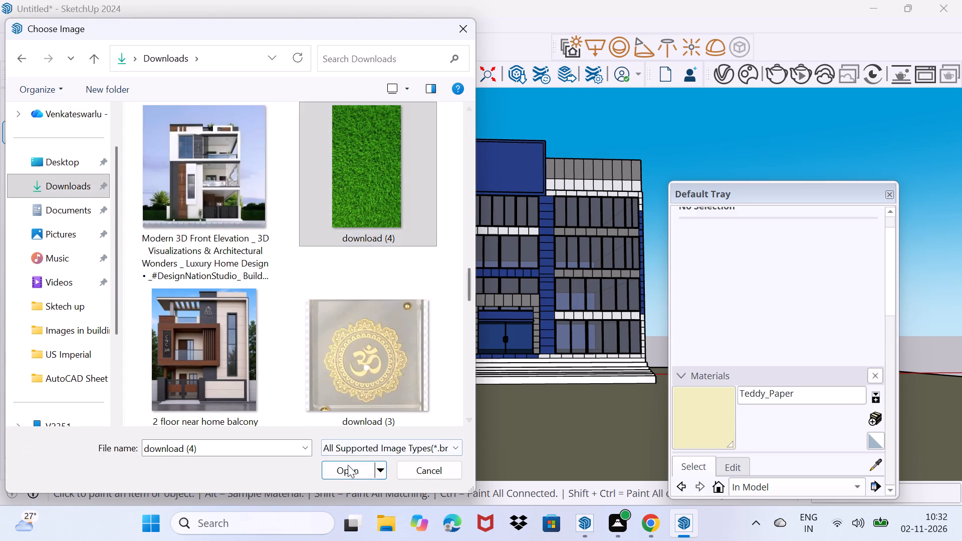
{"action": "left_click", "coordinate": [344, 478]}
{"action": "left_click", "coordinate": [430, 425]}
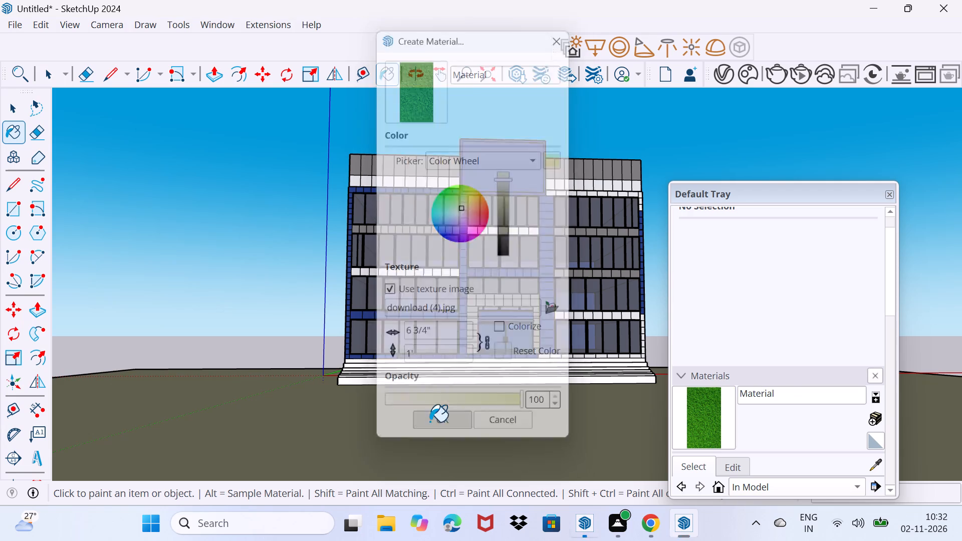
Paint the ground slab's top face with the new grass material.
{"action": "left_click", "coordinate": [259, 418]}
Set the grass material's texture width to 900, keeping its proportions.
{"action": "scroll", "coordinate": [251, 415], "scroll_direction": "up", "scroll_amount": 1}
{"action": "middle_click_drag", "start_coordinate": [245, 424], "coordinate": [242, 465]}
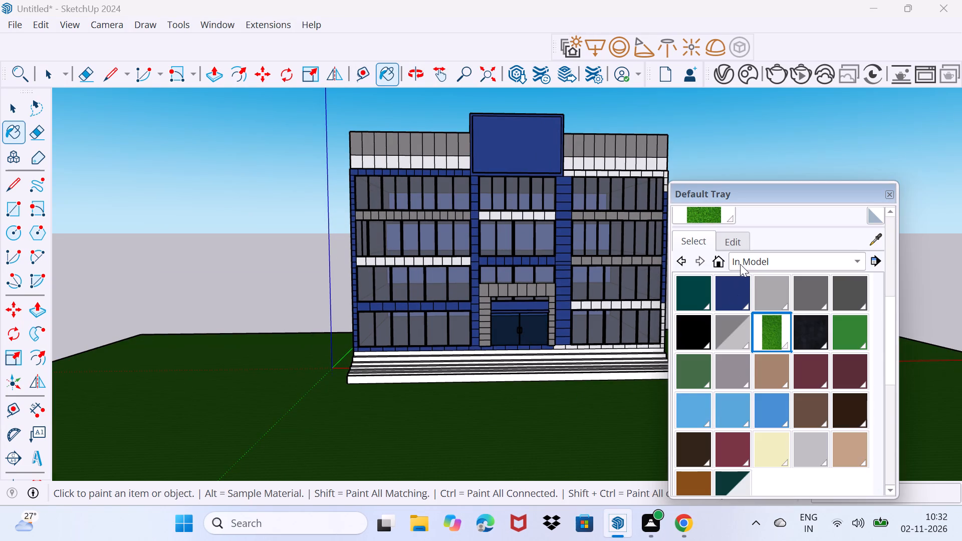
{"action": "left_click", "coordinate": [736, 244]}
{"action": "left_click", "coordinate": [749, 453]}
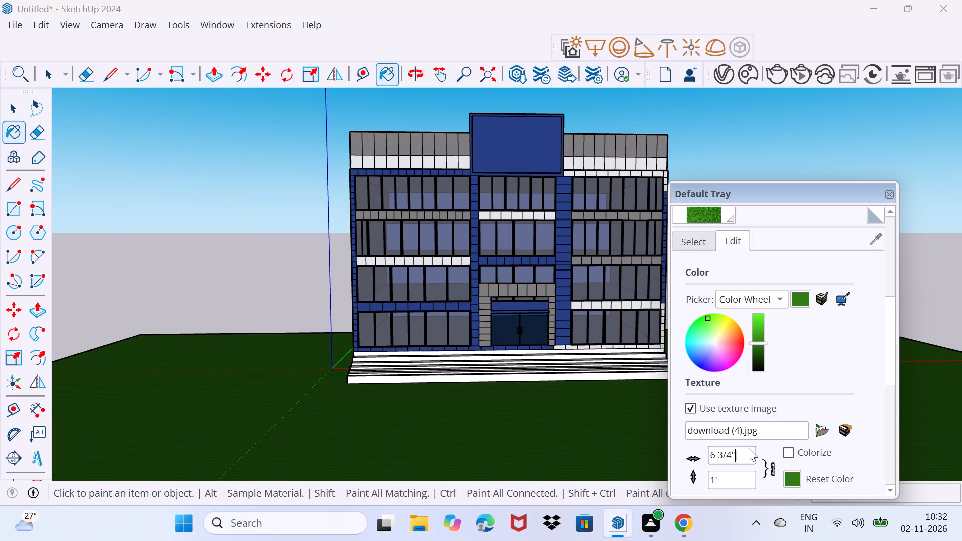
{"action": "key", "text": "BackSpace"}
{"action": "key", "text": "BackSpace"}
{"action": "key", "text": "BackSpace"}
{"action": "key", "text": "BackSpace"}
{"action": "key", "text": "BackSpace"}
{"action": "key", "text": "BackSpace"}
{"action": "key", "text": "BackSpace"}
{"action": "key", "text": "BackSpace"}
{"action": "key", "text": "BackSpace"}
{"action": "key", "text": "BackSpace"}
{"action": "key", "text": "BackSpace"}
{"action": "key", "text": "BackSpace"}
{"action": "key", "text": "BackSpace"}
{"action": "key", "text": "BackSpace"}
{"action": "key", "text": "BackSpace"}
{"action": "key", "text": "BackSpace"}
{"action": "key", "text": "BackSpace"}
{"action": "key", "text": "BackSpace"}
{"action": "type", "text": "100"}
{"action": "key", "text": "0"}
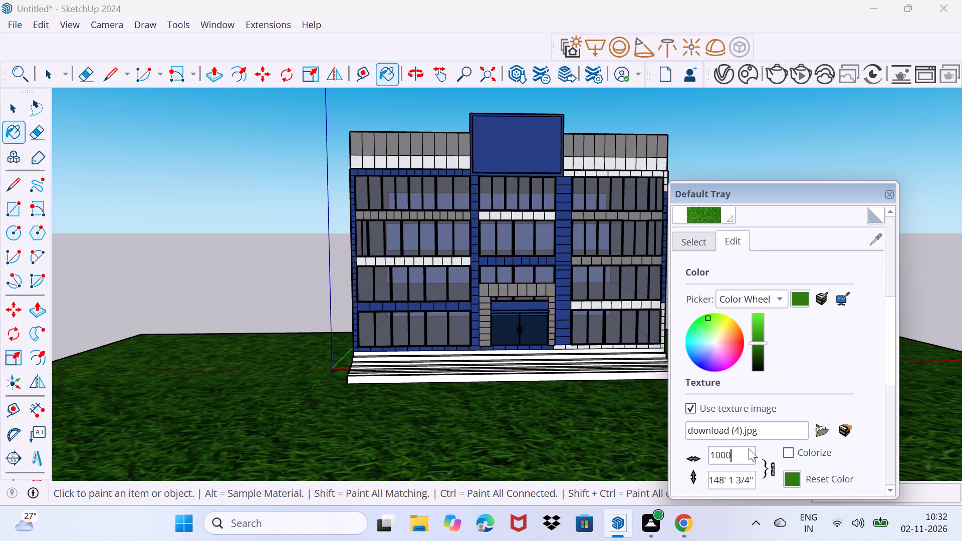
{"action": "key", "text": "BackSpace"}
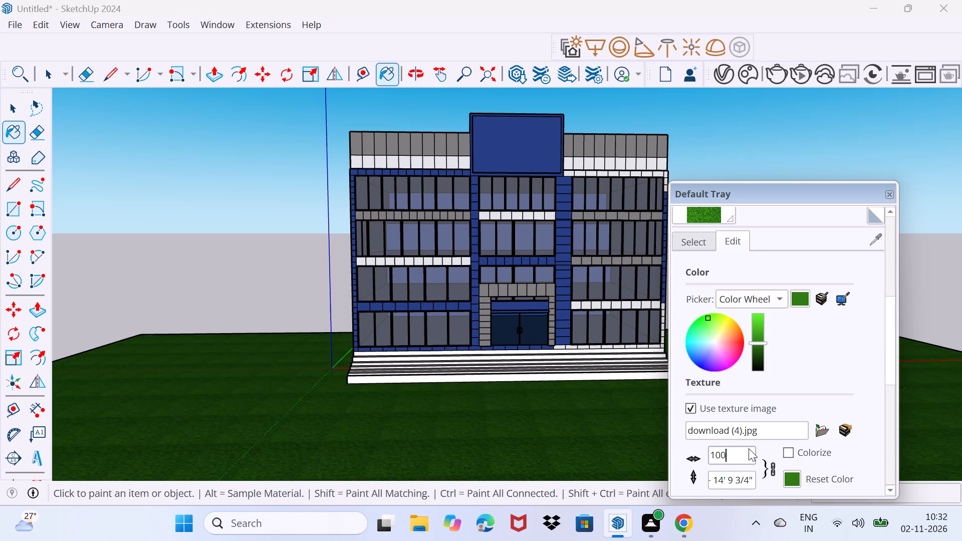
{"action": "key", "text": "BackSpace"}
{"action": "key", "text": "BackSpace"}
{"action": "key", "text": "BackSpace"}
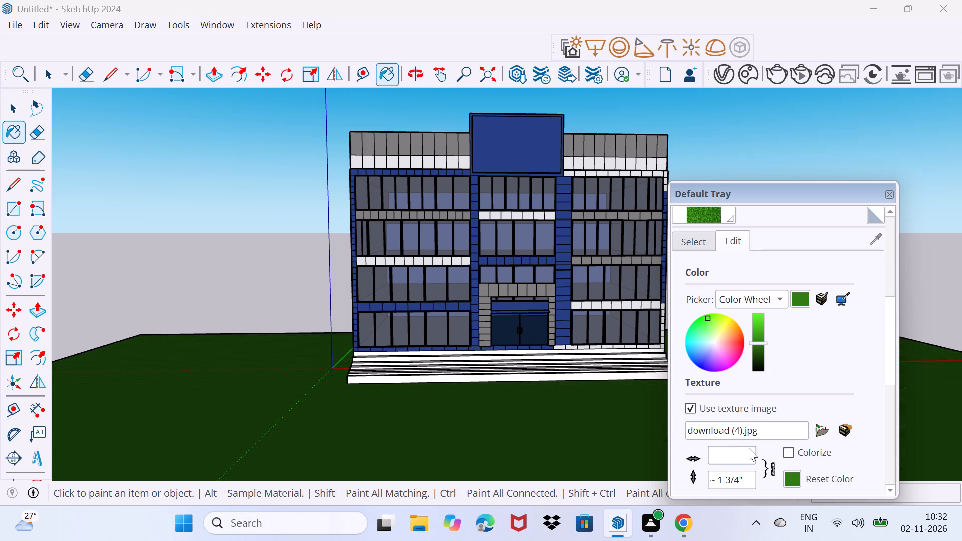
{"action": "type", "text": "900"}
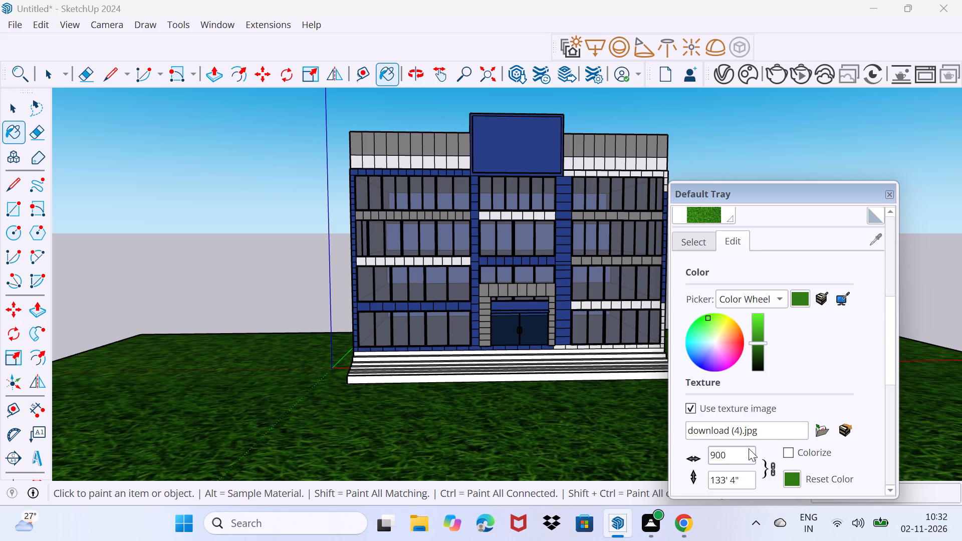
{"action": "key", "text": "Return"}
Move the Default Tray clear of the model view and return to the Select tool.
{"action": "scroll", "coordinate": [258, 406], "scroll_direction": "down", "scroll_amount": 10}
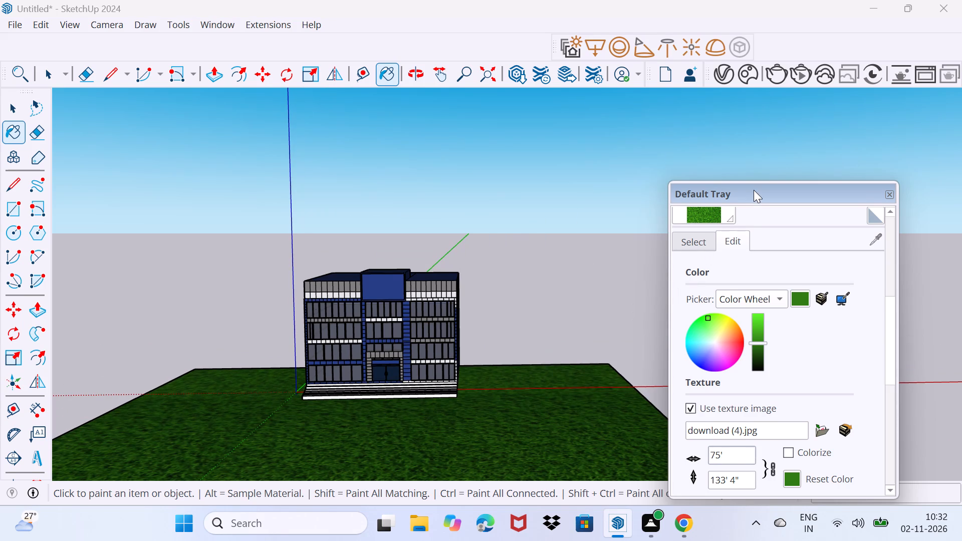
{"action": "left_click_drag", "start_coordinate": [754, 190], "coordinate": [529, 470]}
{"action": "scroll", "coordinate": [494, 374], "scroll_direction": "up", "scroll_amount": 5}
{"action": "key", "text": "space"}
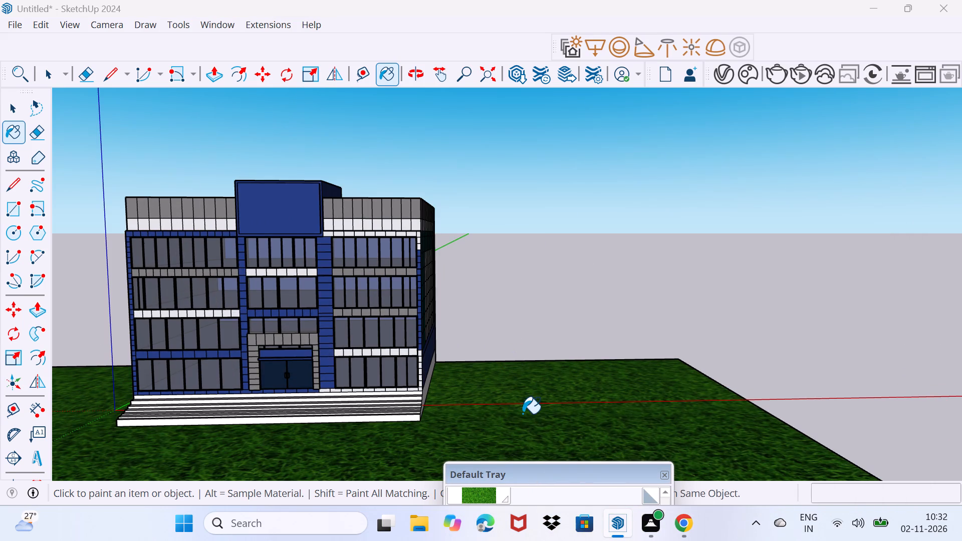
{"action": "left_click_drag", "start_coordinate": [513, 420], "coordinate": [514, 407]}
{"action": "key", "text": "space"}
Draw a 70' line along the base of the rear plinth, corner to corner, separating it from the slab's edge.
{"action": "middle_click_drag", "start_coordinate": [564, 413], "coordinate": [297, 422]}
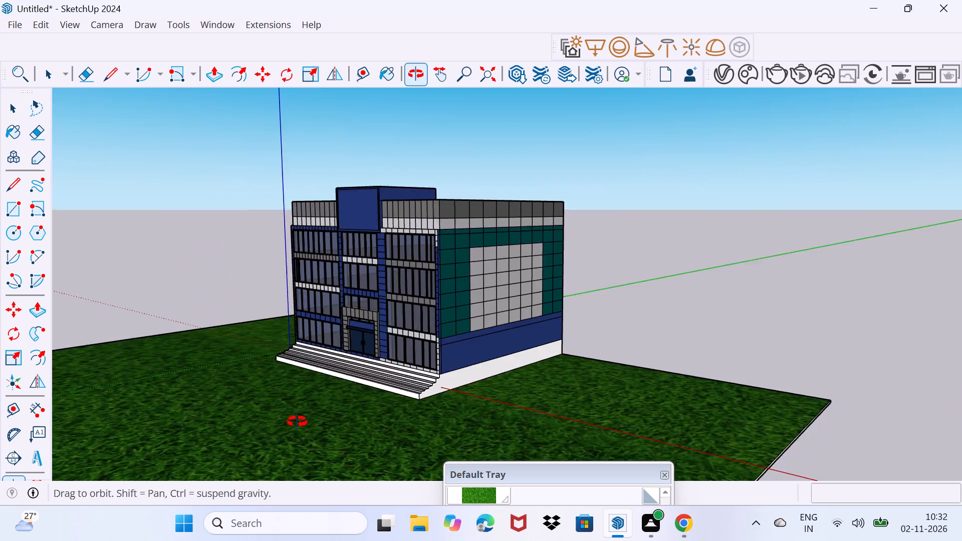
{"action": "middle_click_drag", "start_coordinate": [297, 422], "coordinate": [9, 392]}
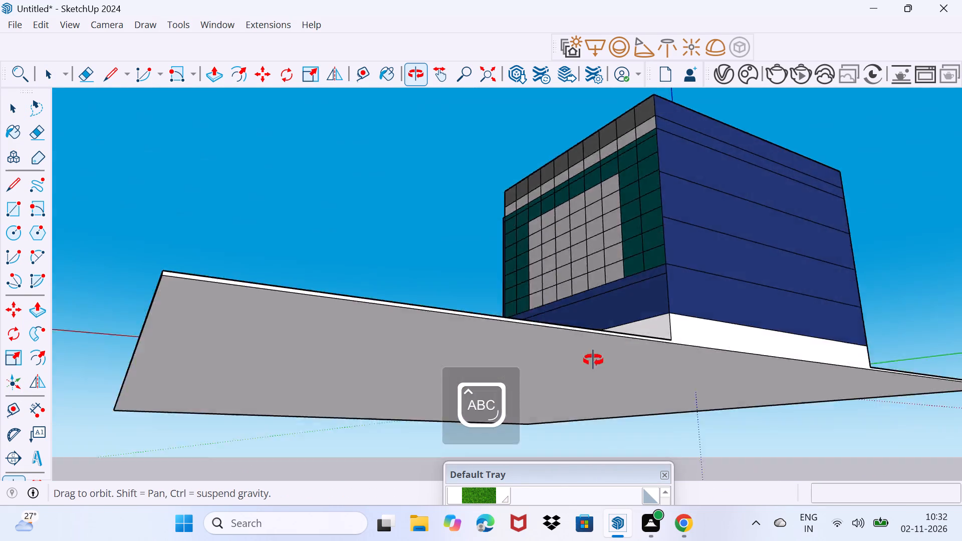
{"action": "scroll", "coordinate": [523, 331], "scroll_direction": "up", "scroll_amount": 2}
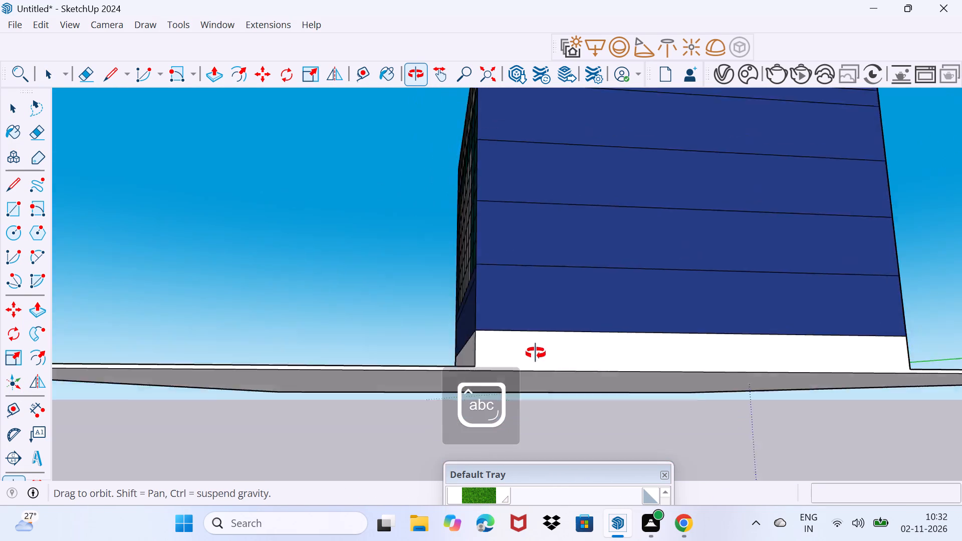
{"action": "middle_click_drag", "start_coordinate": [499, 253], "coordinate": [450, 202]}
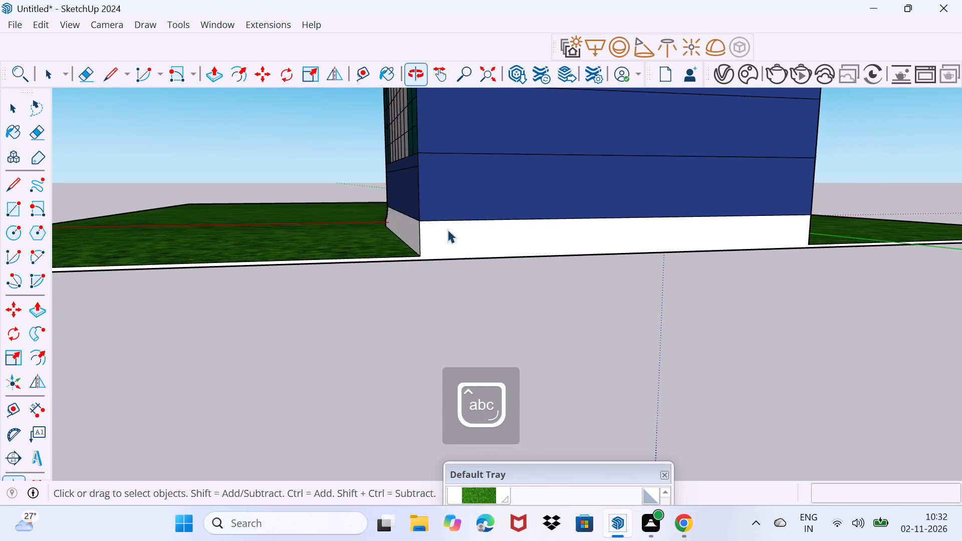
{"action": "middle_click_drag", "start_coordinate": [460, 249], "coordinate": [487, 315]}
{"action": "middle_click_drag", "start_coordinate": [561, 358], "coordinate": [469, 280]}
{"action": "scroll", "coordinate": [367, 308], "scroll_direction": "up", "scroll_amount": 2}
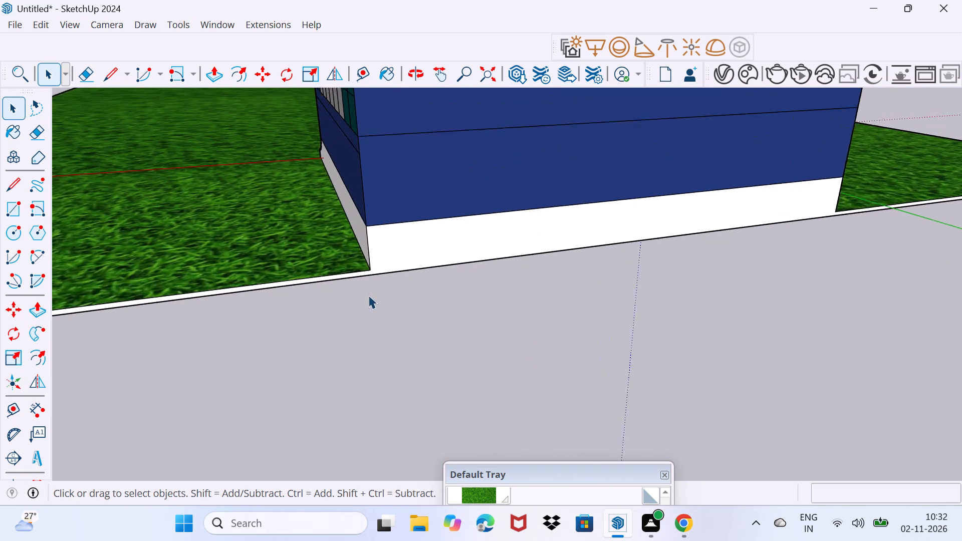
{"action": "scroll", "coordinate": [368, 295], "scroll_direction": "up", "scroll_amount": 2}
{"action": "key", "text": "l"}
{"action": "left_click", "coordinate": [375, 269]}
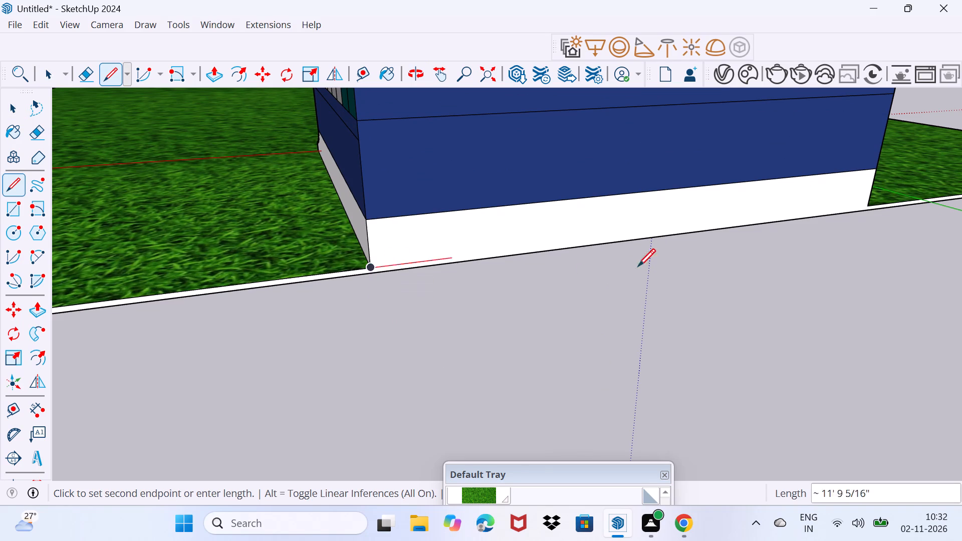
{"action": "left_click", "coordinate": [866, 206]}
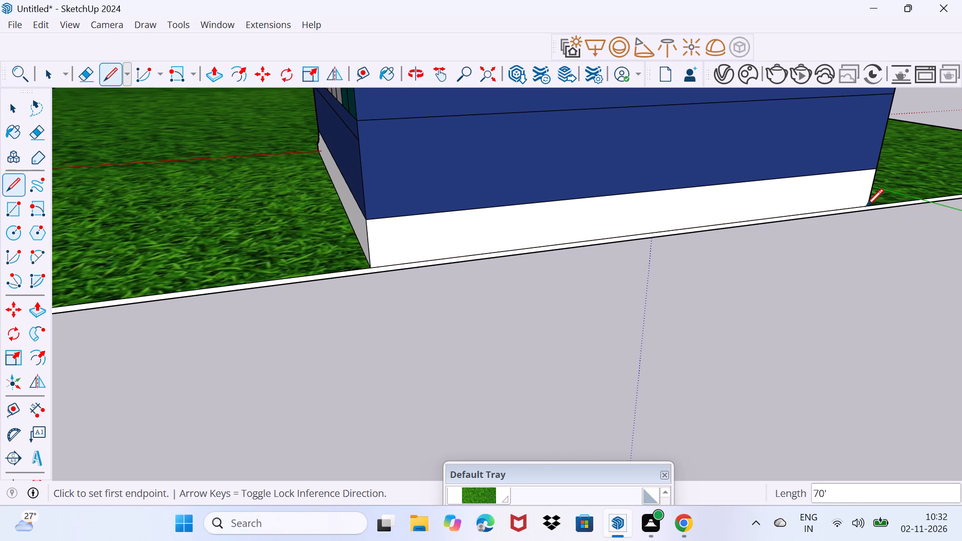
{"action": "key", "text": "space"}
Push/Pull the ground slab's rear edge face outward about 189' 4" behind the building.
{"action": "scroll", "coordinate": [373, 287], "scroll_direction": "up", "scroll_amount": 3}
{"action": "left_click", "coordinate": [330, 268]}
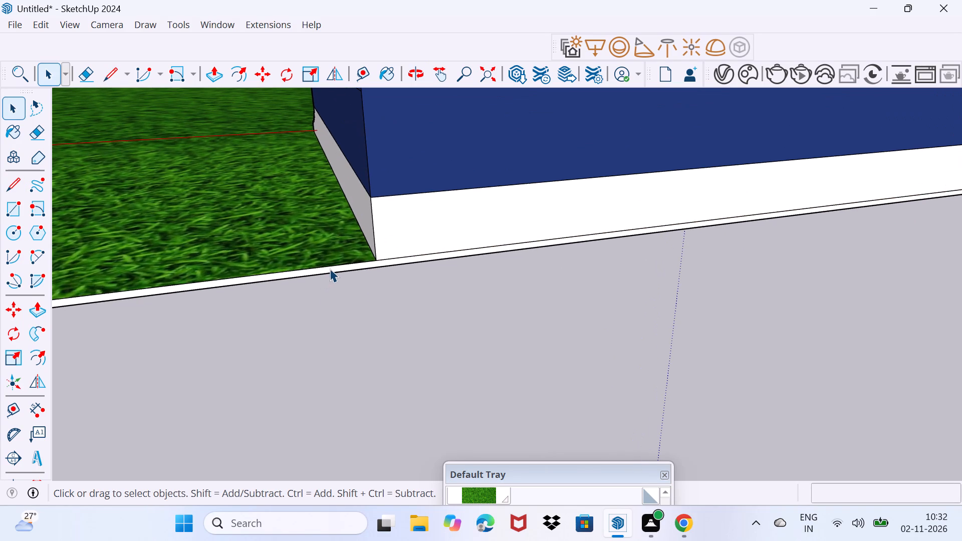
{"action": "left_click", "coordinate": [330, 270]}
{"action": "key", "text": "p"}
{"action": "left_click", "coordinate": [330, 270]}
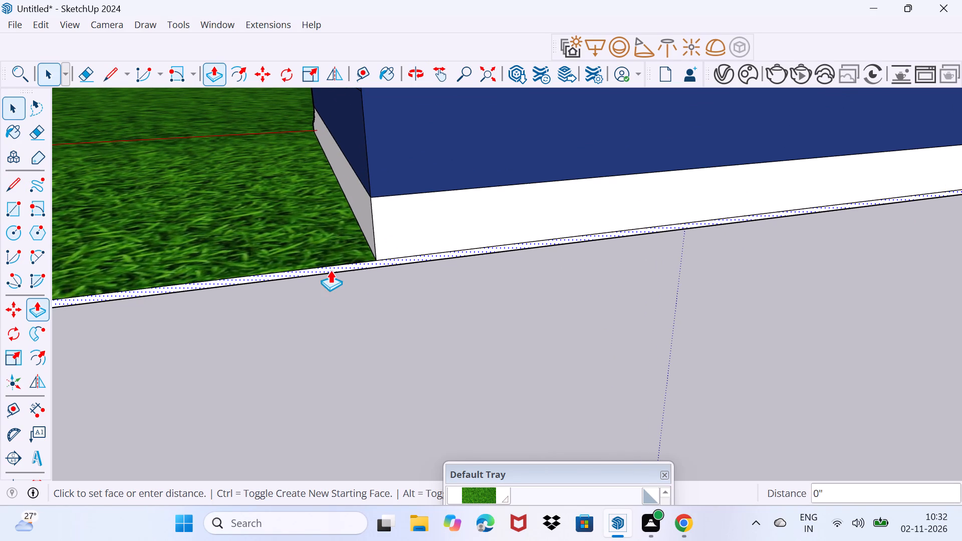
{"action": "scroll", "coordinate": [441, 324], "scroll_direction": "down", "scroll_amount": 15}
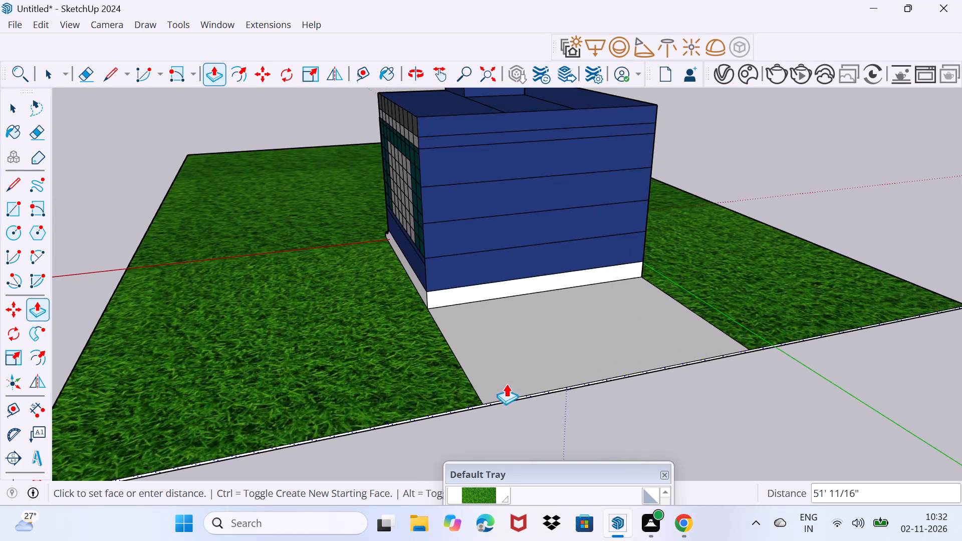
{"action": "middle_click_drag", "start_coordinate": [506, 384], "coordinate": [430, 241]}
{"action": "scroll", "coordinate": [523, 343], "scroll_direction": "down", "scroll_amount": 4}
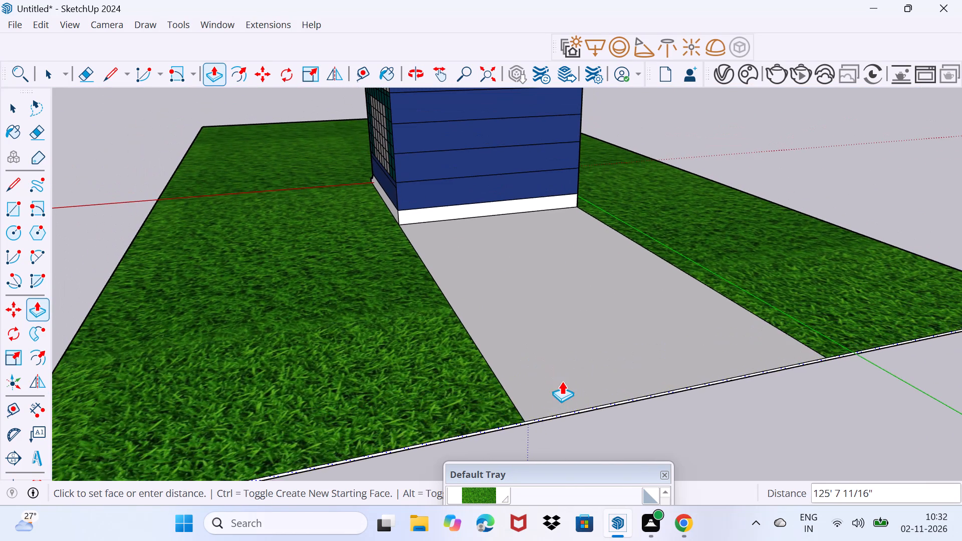
{"action": "middle_click_drag", "start_coordinate": [562, 381], "coordinate": [475, 196], "text": "shift"}
{"action": "left_click", "coordinate": [601, 357]}
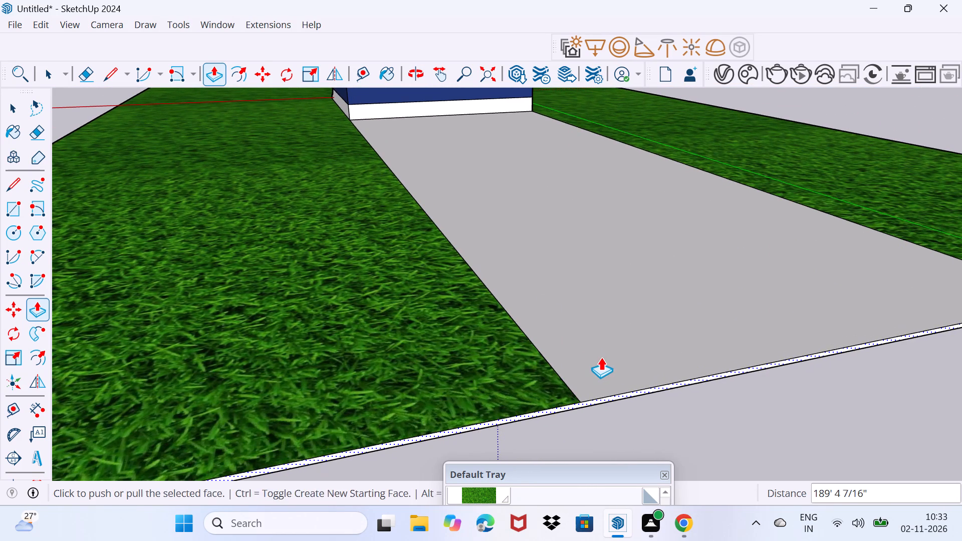
{"action": "key", "text": "space"}
Paint the unpainted ground strip behind the building with the grass material.
{"action": "left_click", "coordinate": [486, 492]}
{"action": "left_click", "coordinate": [591, 312]}
Erase the two seam lines running across the grass behind the building.
{"action": "scroll", "coordinate": [575, 320], "scroll_direction": "down", "scroll_amount": 7}
{"action": "middle_click_drag", "start_coordinate": [452, 324], "coordinate": [456, 330]}
{"action": "key", "text": "e"}
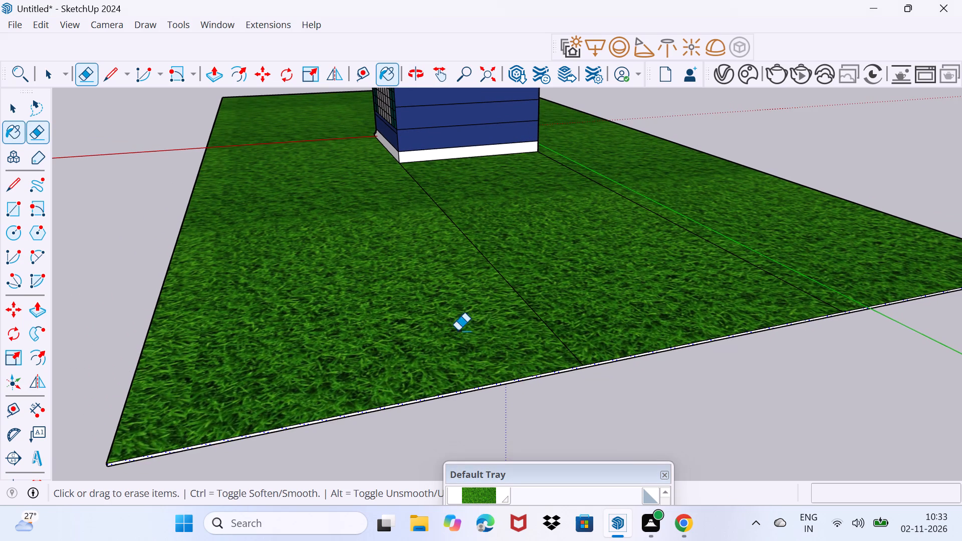
{"action": "left_click", "coordinate": [527, 303]}
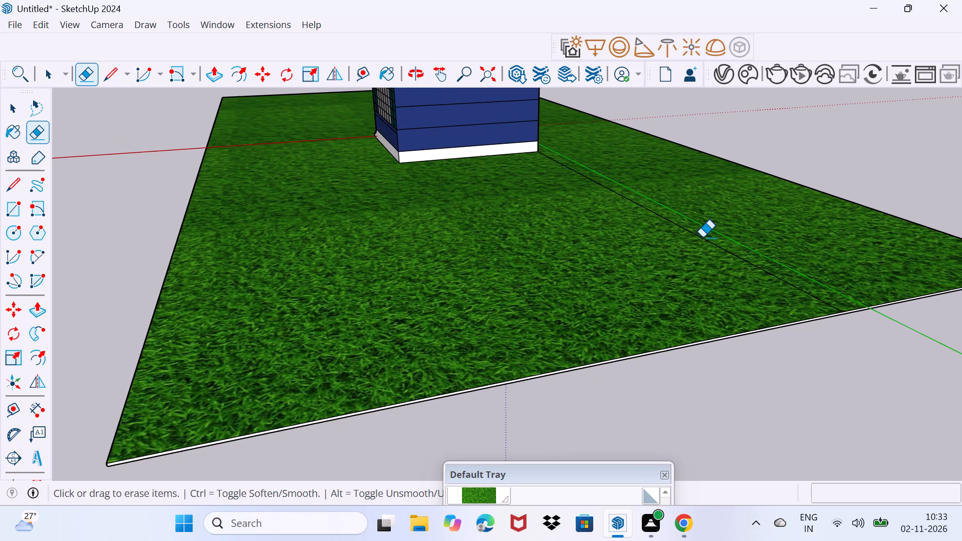
{"action": "left_click", "coordinate": [702, 237]}
Push/Pull the ground slab's side edge face on the positive red-axis side outward about 314' 11".
{"action": "middle_click_drag", "start_coordinate": [339, 258], "coordinate": [782, 264]}
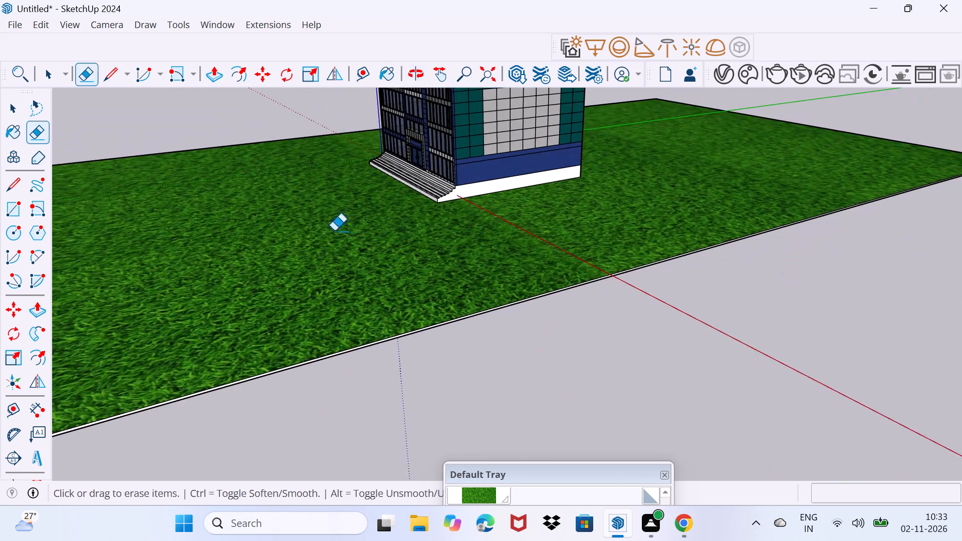
{"action": "middle_click_drag", "start_coordinate": [334, 231], "coordinate": [273, 172]}
{"action": "scroll", "coordinate": [363, 264], "scroll_direction": "up", "scroll_amount": 3}
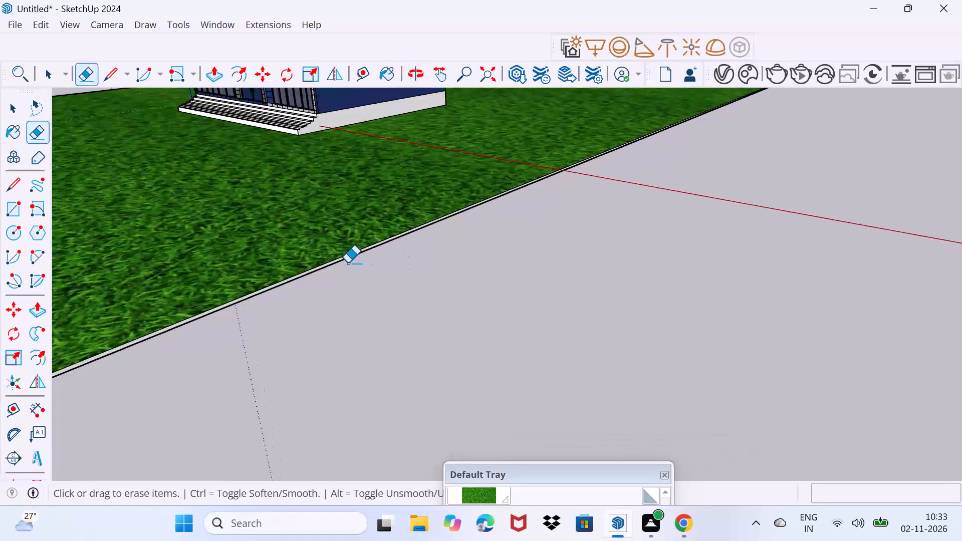
{"action": "key", "text": "space"}
{"action": "scroll", "coordinate": [343, 272], "scroll_direction": "up", "scroll_amount": 8}
{"action": "left_click", "coordinate": [317, 263]}
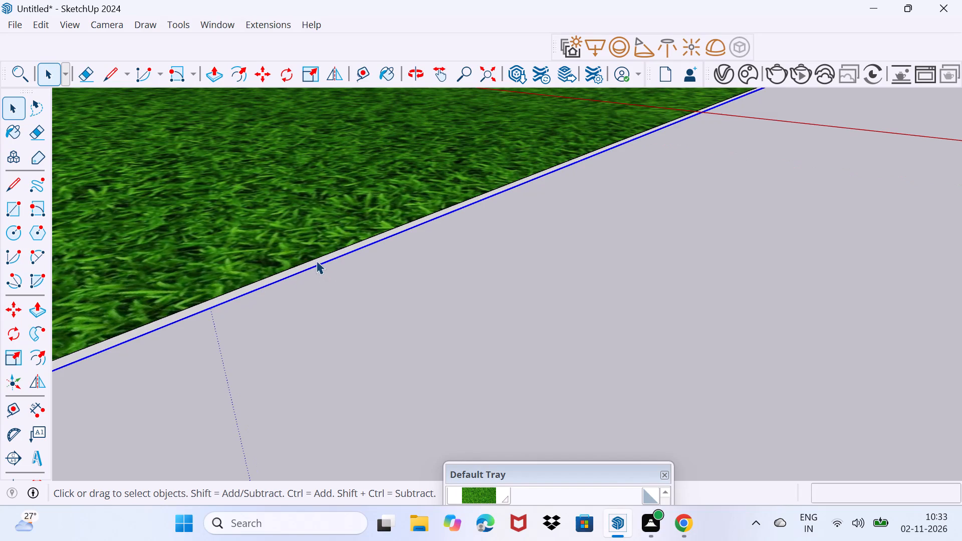
{"action": "left_click", "coordinate": [316, 260]}
{"action": "left_click_drag", "start_coordinate": [314, 265], "coordinate": [314, 260]}
{"action": "left_click", "coordinate": [315, 263]}
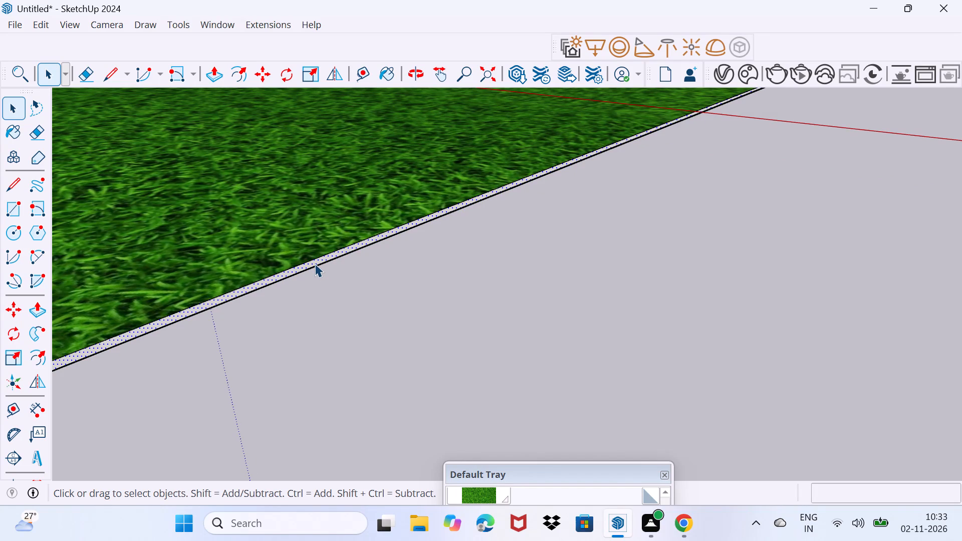
{"action": "key", "text": "p"}
{"action": "left_click", "coordinate": [315, 263]}
{"action": "scroll", "coordinate": [552, 312], "scroll_direction": "down", "scroll_amount": 6}
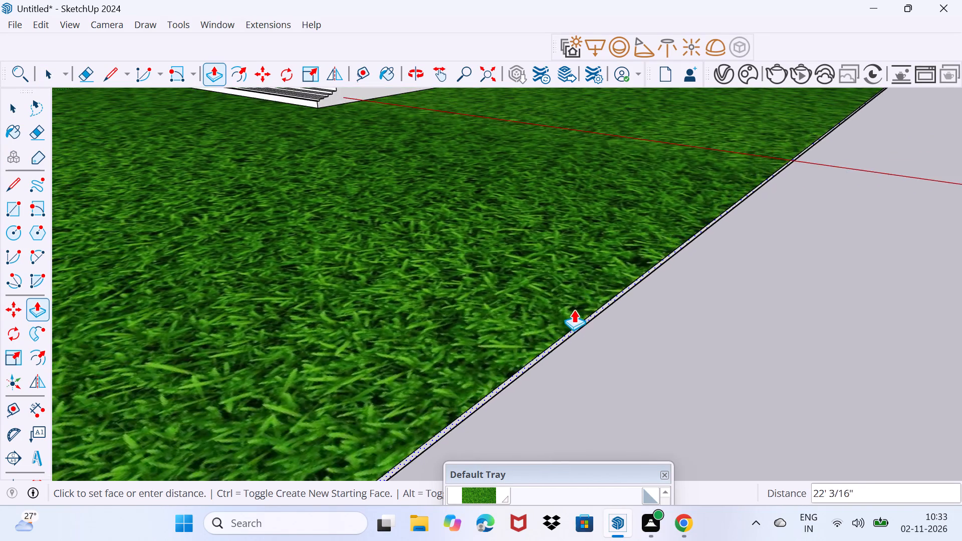
{"action": "scroll", "coordinate": [574, 310], "scroll_direction": "down", "scroll_amount": 3}
{"action": "scroll", "coordinate": [580, 309], "scroll_direction": "up", "scroll_amount": 1}
{"action": "scroll", "coordinate": [584, 308], "scroll_direction": "down", "scroll_amount": 20}
{"action": "scroll", "coordinate": [584, 308], "scroll_direction": "down", "scroll_amount": 5}
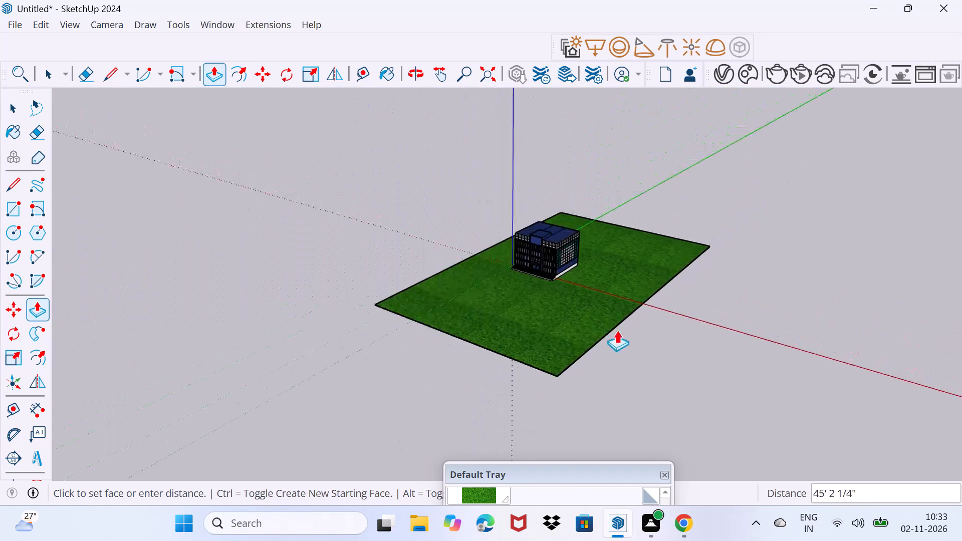
{"action": "left_click", "coordinate": [858, 421]}
Push/Pull the ground slab's opposite side edge face, on the negative red-axis side, outward to widen the lawn.
{"action": "scroll", "coordinate": [289, 283], "scroll_direction": "up", "scroll_amount": 2}
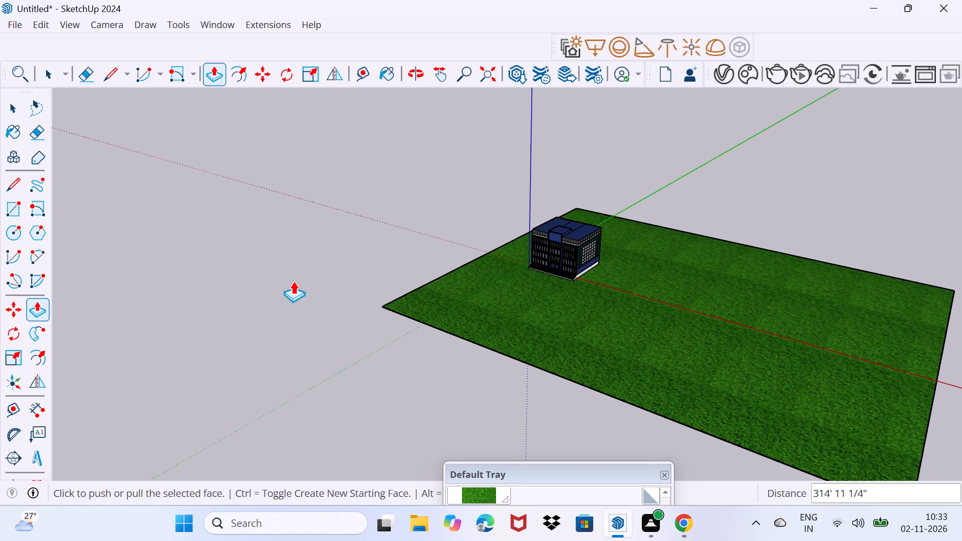
{"action": "scroll", "coordinate": [293, 281], "scroll_direction": "up", "scroll_amount": 6}
{"action": "middle_click_drag", "start_coordinate": [354, 328], "coordinate": [589, 340]}
{"action": "scroll", "coordinate": [532, 325], "scroll_direction": "up", "scroll_amount": 9}
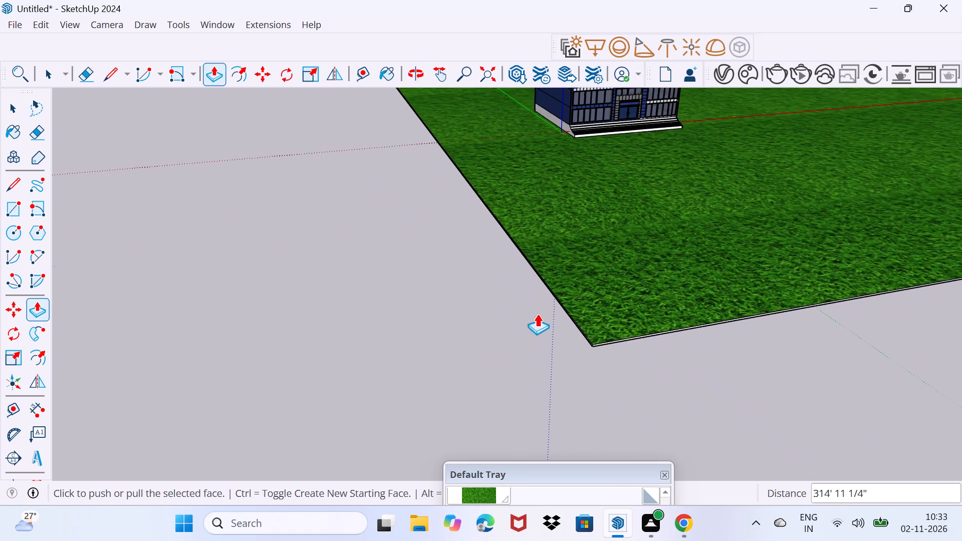
{"action": "scroll", "coordinate": [570, 341], "scroll_direction": "up", "scroll_amount": 4}
{"action": "middle_click_drag", "start_coordinate": [614, 338], "coordinate": [631, 309]}
{"action": "scroll", "coordinate": [611, 355], "scroll_direction": "up", "scroll_amount": 9}
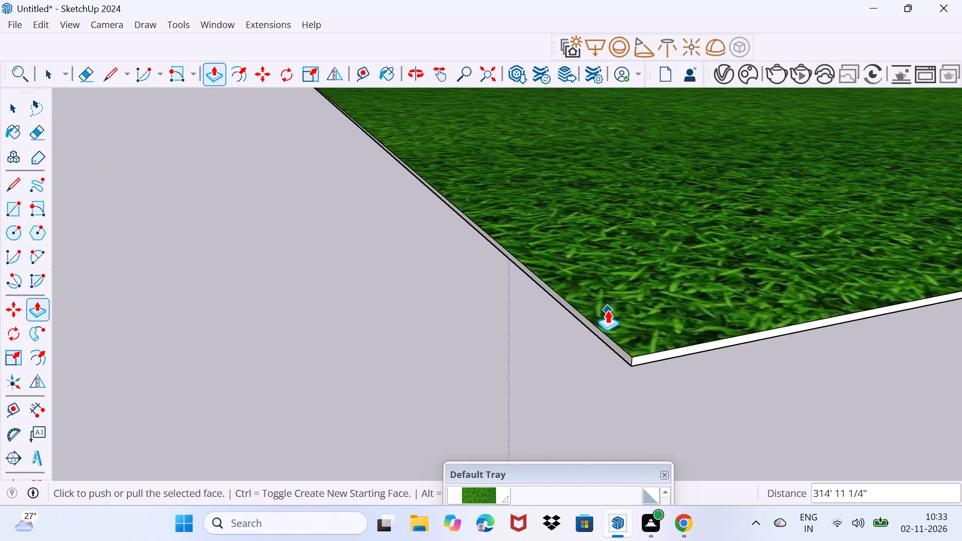
{"action": "scroll", "coordinate": [607, 310], "scroll_direction": "up", "scroll_amount": 4}
{"action": "key", "text": "space"}
{"action": "left_click", "coordinate": [618, 359]}
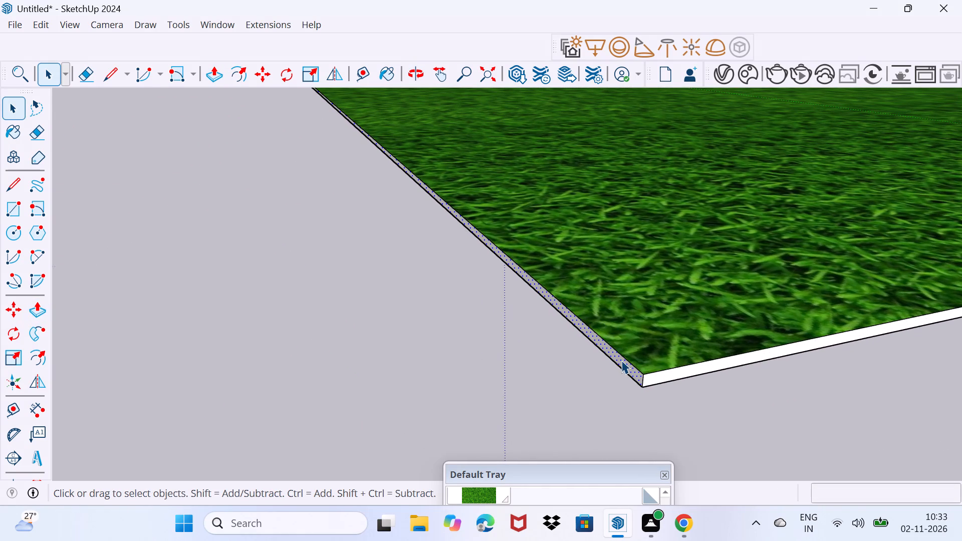
{"action": "key", "text": "p"}
{"action": "left_click", "coordinate": [621, 360]}
{"action": "scroll", "coordinate": [361, 387], "scroll_direction": "down", "scroll_amount": 15}
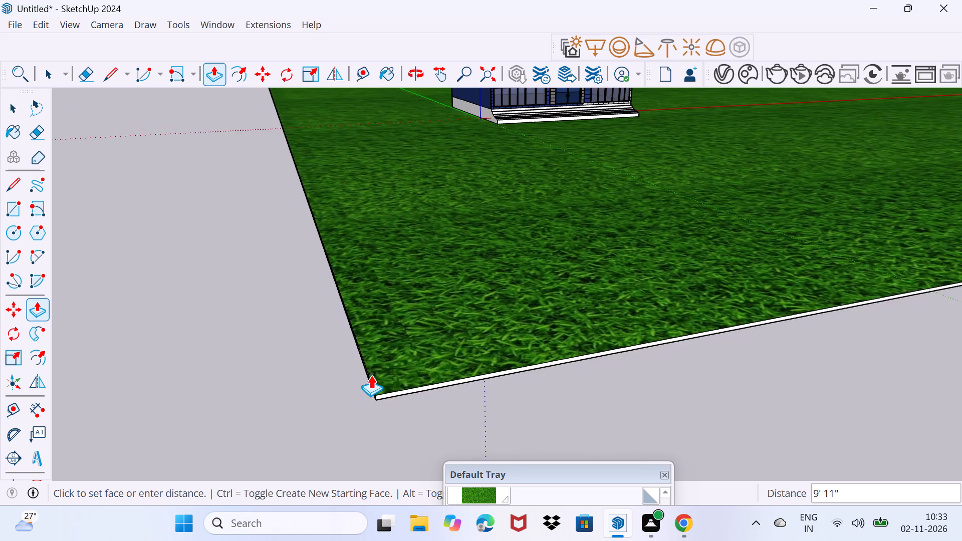
{"action": "scroll", "coordinate": [371, 375], "scroll_direction": "down", "scroll_amount": 2}
{"action": "middle_click_drag", "start_coordinate": [141, 385], "coordinate": [389, 403]}
{"action": "left_click", "coordinate": [276, 424]}
{"action": "key", "text": "space"}
Examine the building's front facade, entrance steps and blue side wall against the enlarged grass ground.
{"action": "scroll", "coordinate": [402, 362], "scroll_direction": "down", "scroll_amount": 4}
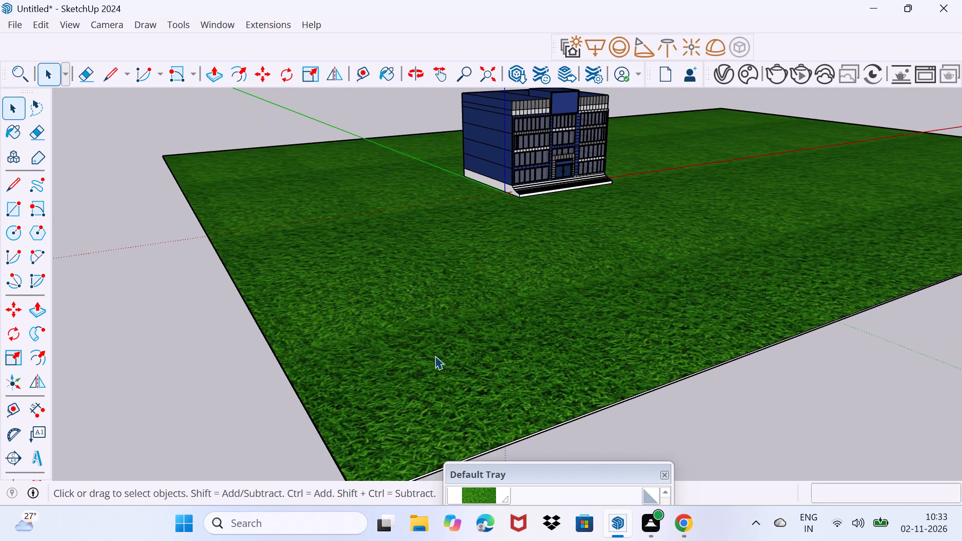
{"action": "middle_click_drag", "start_coordinate": [451, 351], "coordinate": [454, 430]}
{"action": "middle_click_drag", "start_coordinate": [456, 395], "coordinate": [298, 329]}
{"action": "scroll", "coordinate": [537, 232], "scroll_direction": "up", "scroll_amount": 7}
{"action": "middle_click_drag", "start_coordinate": [568, 224], "coordinate": [554, 334]}
{"action": "middle_click_drag", "start_coordinate": [567, 348], "coordinate": [546, 355]}
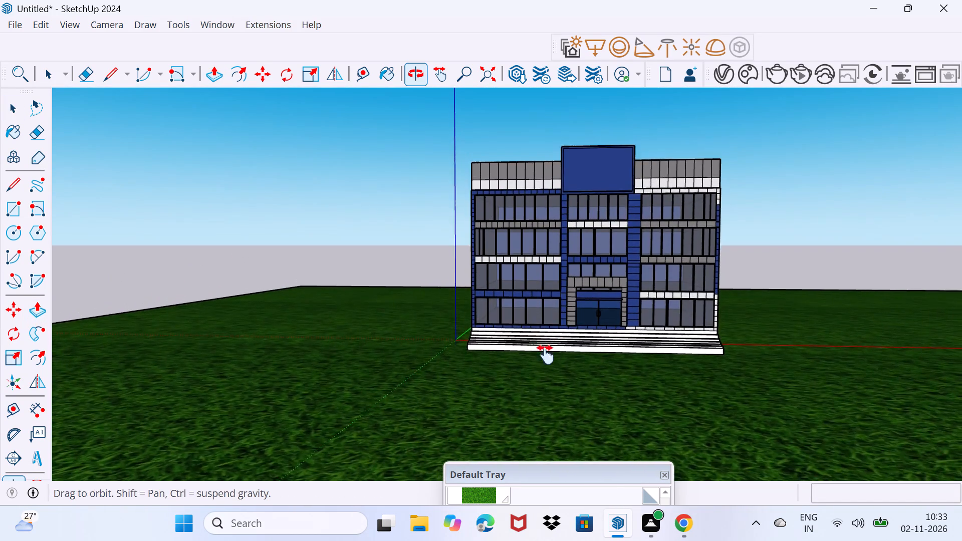
{"action": "middle_click_drag", "start_coordinate": [546, 355], "coordinate": [539, 364]}
{"action": "scroll", "coordinate": [549, 365], "scroll_direction": "up", "scroll_amount": 3}
{"action": "middle_click_drag", "start_coordinate": [500, 356], "coordinate": [479, 371]}
{"action": "middle_click_drag", "start_coordinate": [528, 369], "coordinate": [525, 371]}
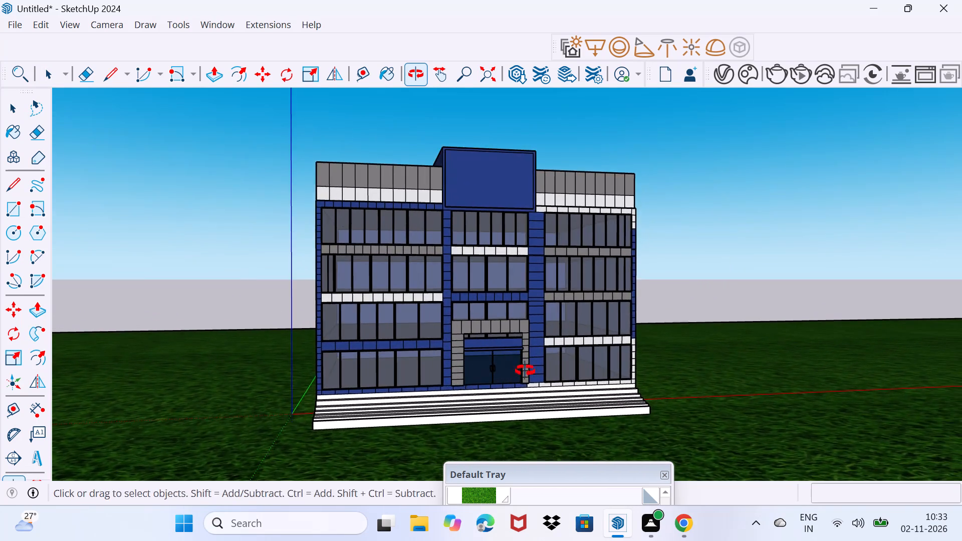
{"action": "middle_click_drag", "start_coordinate": [525, 371], "coordinate": [356, 350]}
{"action": "scroll", "coordinate": [456, 353], "scroll_direction": "up", "scroll_amount": 3}
{"action": "middle_click_drag", "start_coordinate": [459, 368], "coordinate": [480, 353]}
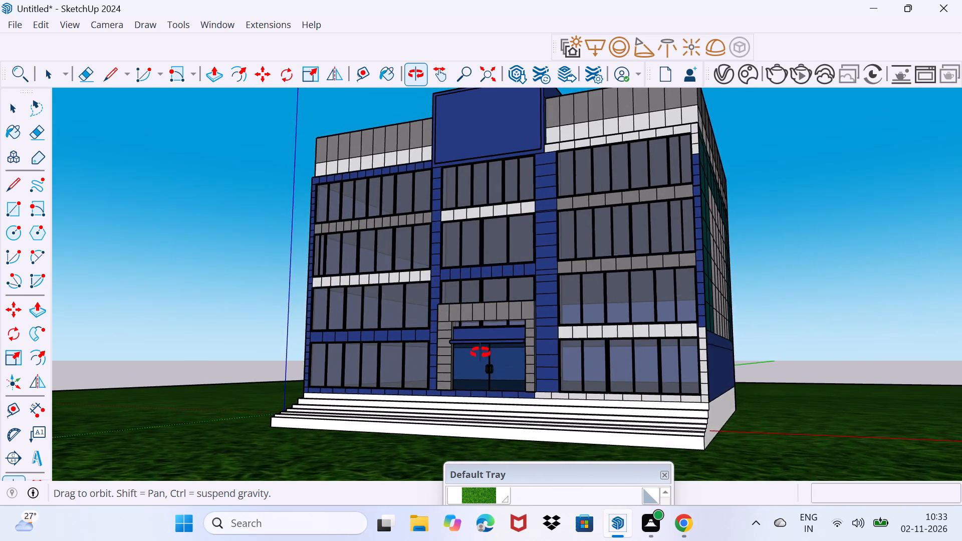
{"action": "middle_click_drag", "start_coordinate": [480, 353], "coordinate": [497, 360]}
{"action": "middle_click_drag", "start_coordinate": [449, 375], "coordinate": [582, 378]}
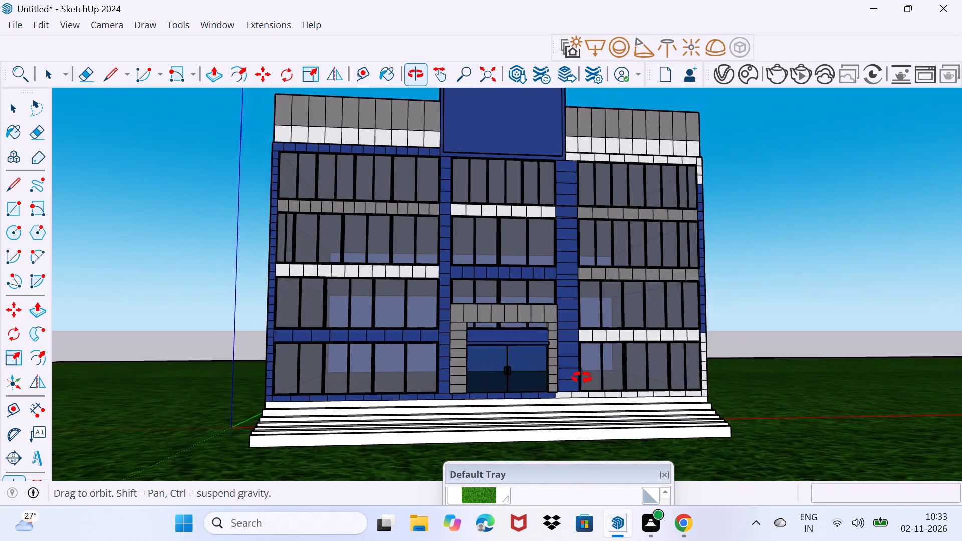
{"action": "middle_click_drag", "start_coordinate": [582, 378], "coordinate": [583, 389]}
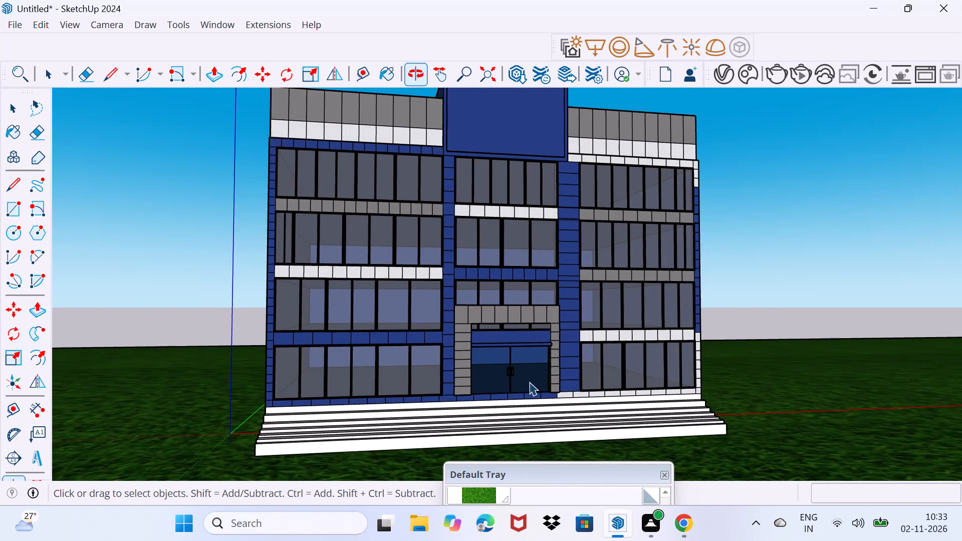
{"action": "middle_click_drag", "start_coordinate": [516, 396], "coordinate": [590, 415]}
{"action": "scroll", "coordinate": [350, 405], "scroll_direction": "up", "scroll_amount": 2}
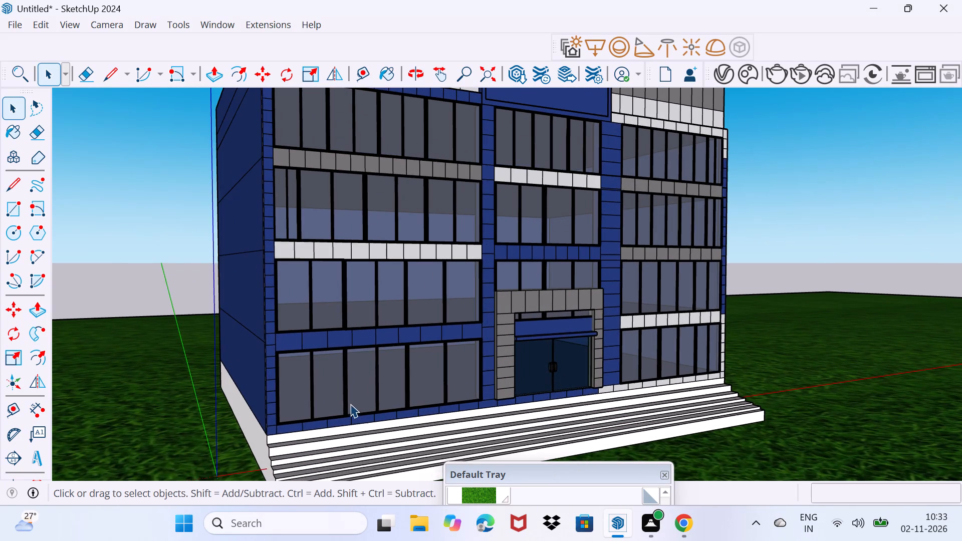
{"action": "middle_click_drag", "start_coordinate": [372, 413], "coordinate": [520, 358]}
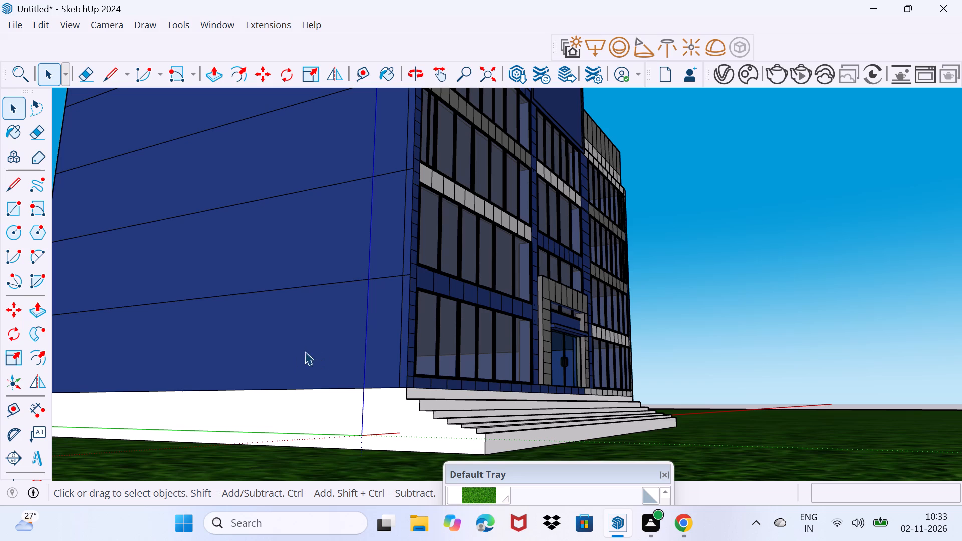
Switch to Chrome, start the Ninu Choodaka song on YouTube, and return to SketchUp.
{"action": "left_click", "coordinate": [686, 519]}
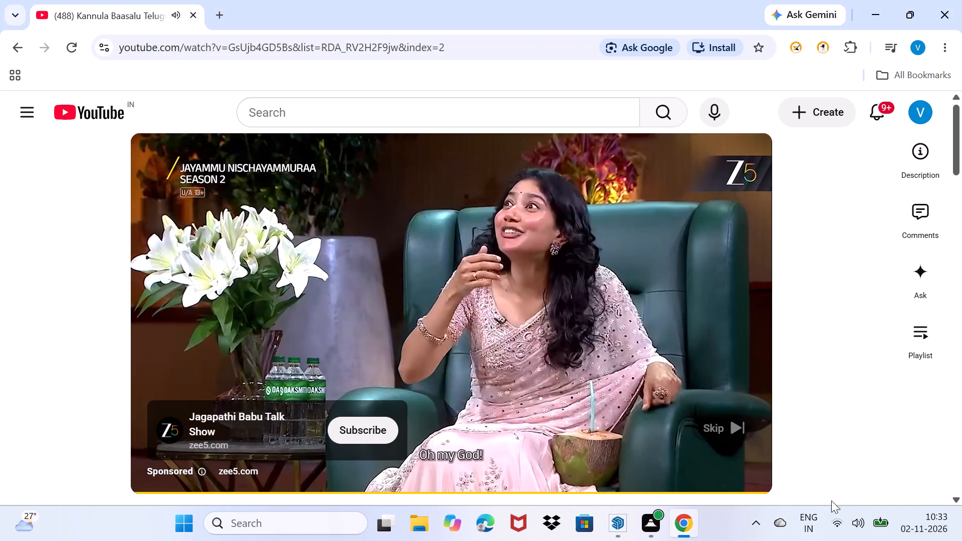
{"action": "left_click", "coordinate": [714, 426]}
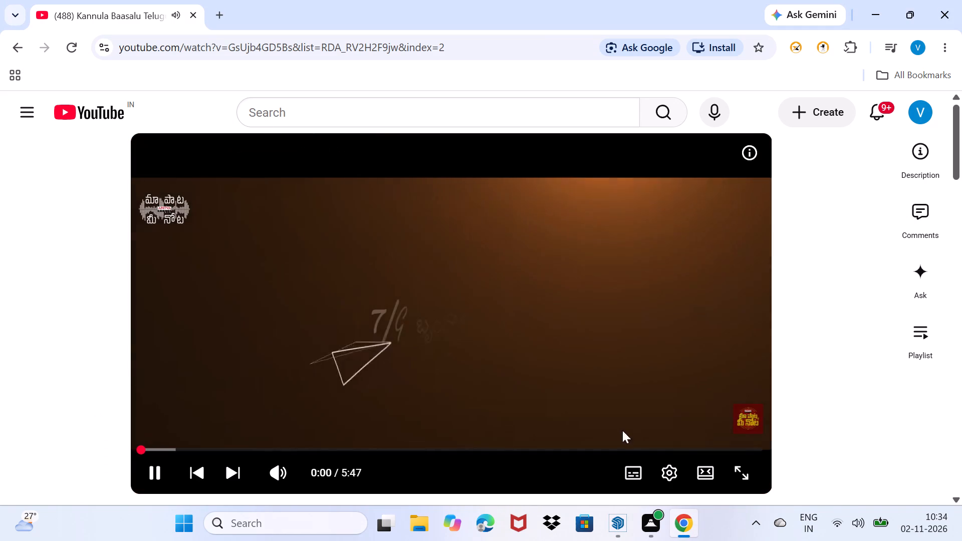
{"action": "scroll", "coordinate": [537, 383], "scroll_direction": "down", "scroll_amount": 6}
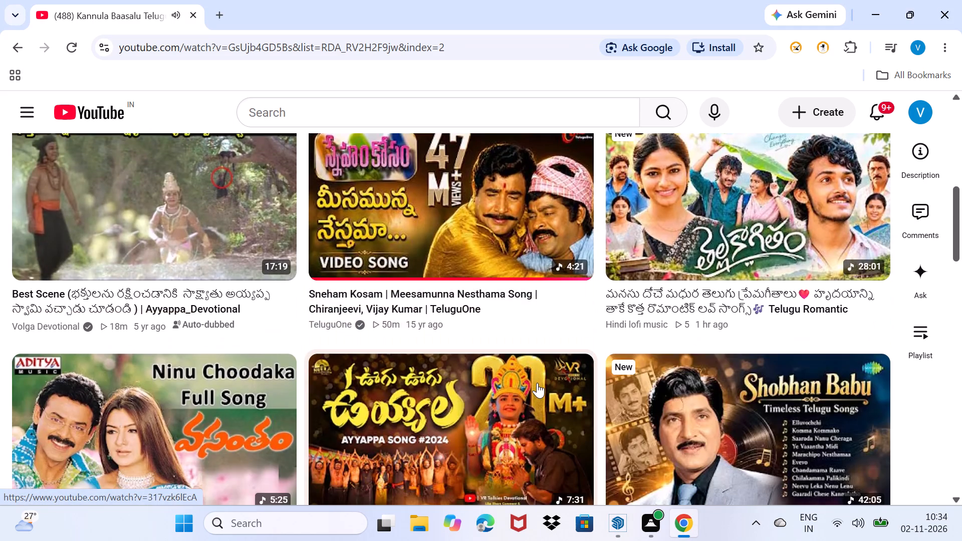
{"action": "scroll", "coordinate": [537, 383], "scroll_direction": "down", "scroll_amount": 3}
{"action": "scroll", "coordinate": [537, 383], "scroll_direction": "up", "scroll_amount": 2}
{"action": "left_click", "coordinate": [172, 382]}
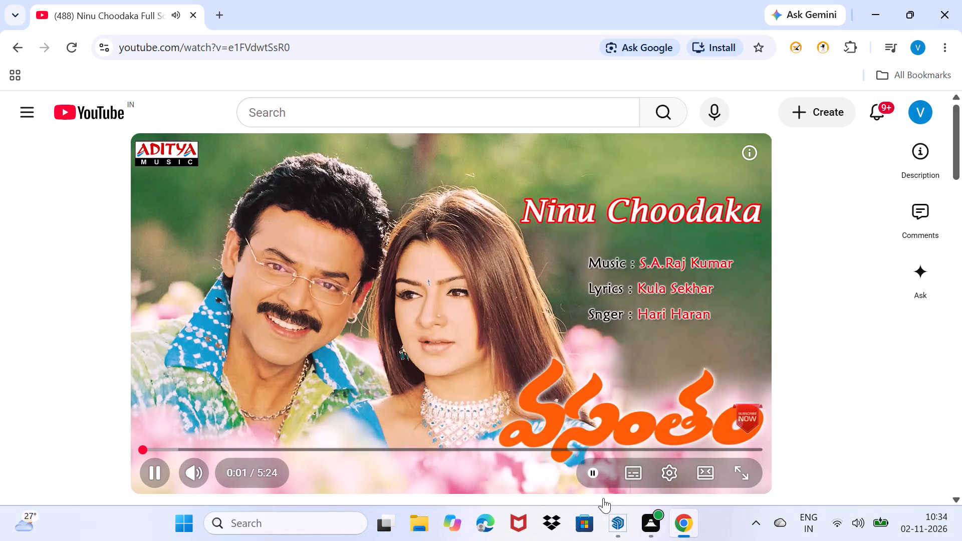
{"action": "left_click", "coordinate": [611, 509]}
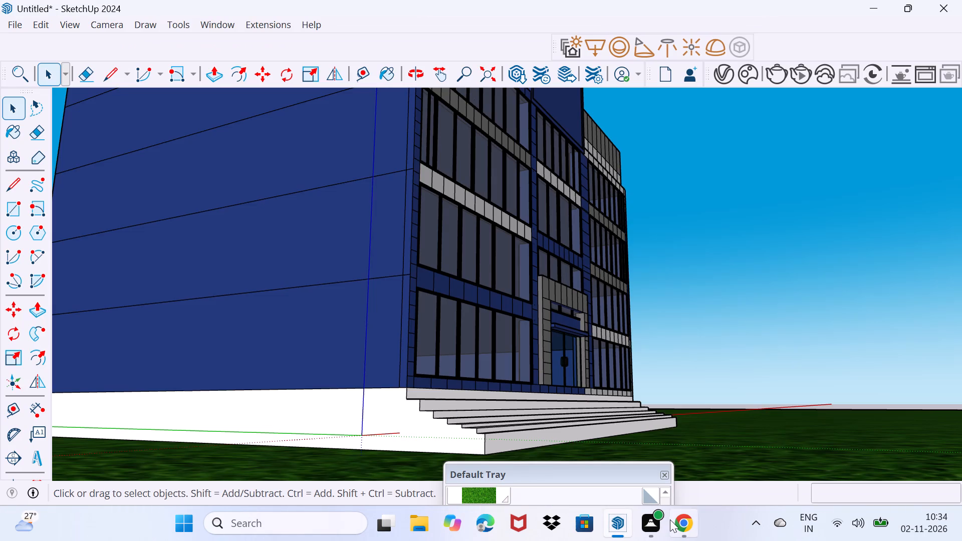
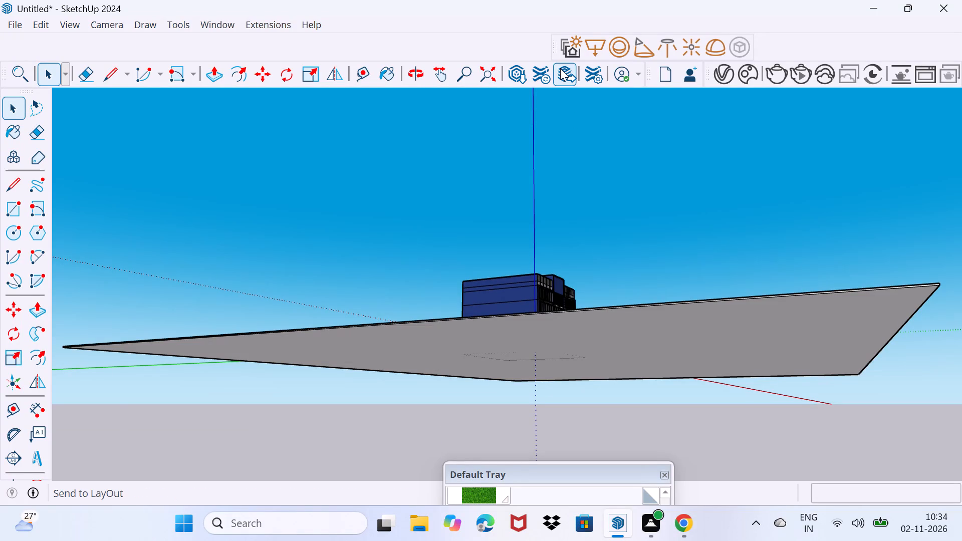
Examine the office building's front facade, entrance steps and blue parapet block from several angles and distances.
{"action": "middle_click_drag", "start_coordinate": [611, 289], "coordinate": [341, 392]}
{"action": "scroll", "coordinate": [469, 393], "scroll_direction": "up", "scroll_amount": 5}
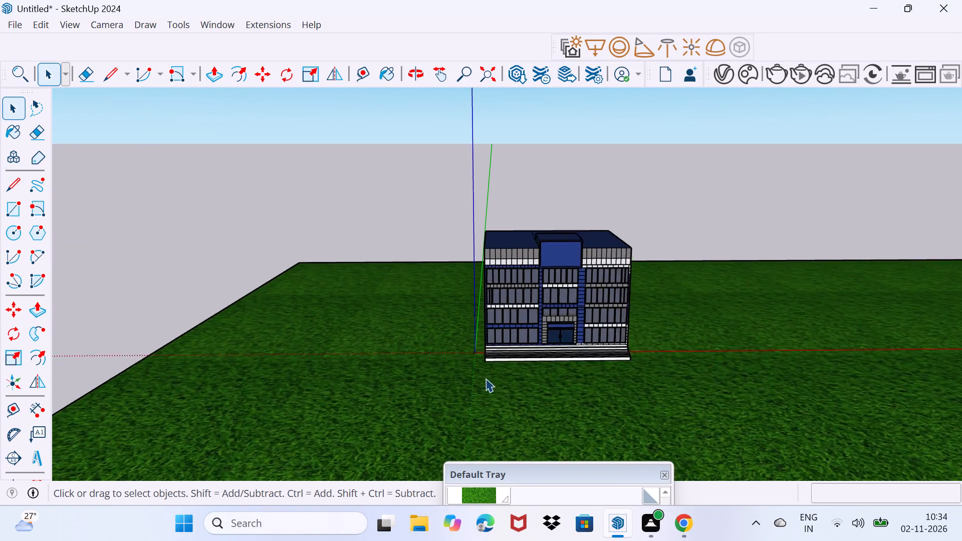
{"action": "scroll", "coordinate": [486, 378], "scroll_direction": "up", "scroll_amount": 4}
{"action": "middle_click_drag", "start_coordinate": [586, 390], "coordinate": [551, 335]}
{"action": "scroll", "coordinate": [577, 332], "scroll_direction": "up", "scroll_amount": 8}
{"action": "middle_click_drag", "start_coordinate": [741, 355], "coordinate": [680, 356]}
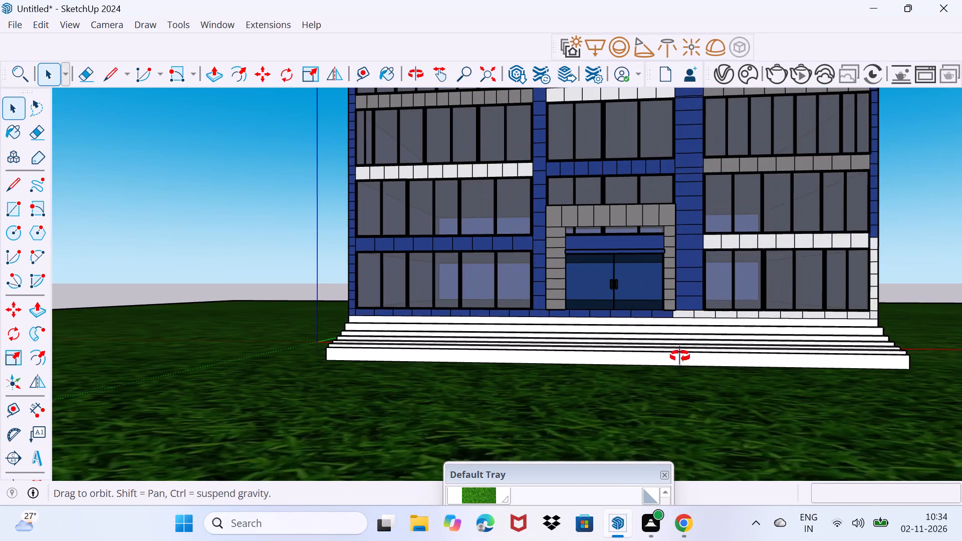
{"action": "middle_click_drag", "start_coordinate": [680, 356], "coordinate": [715, 401]}
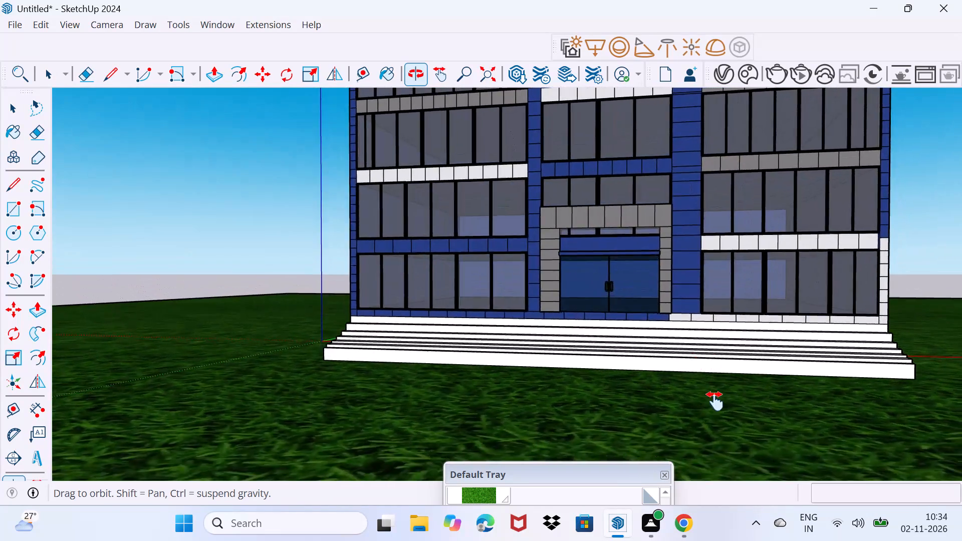
{"action": "middle_click_drag", "start_coordinate": [715, 401], "coordinate": [727, 420]}
{"action": "scroll", "coordinate": [675, 339], "scroll_direction": "down", "scroll_amount": 3}
{"action": "middle_click_drag", "start_coordinate": [635, 339], "coordinate": [580, 386]}
{"action": "middle_click_drag", "start_coordinate": [581, 383], "coordinate": [702, 391]}
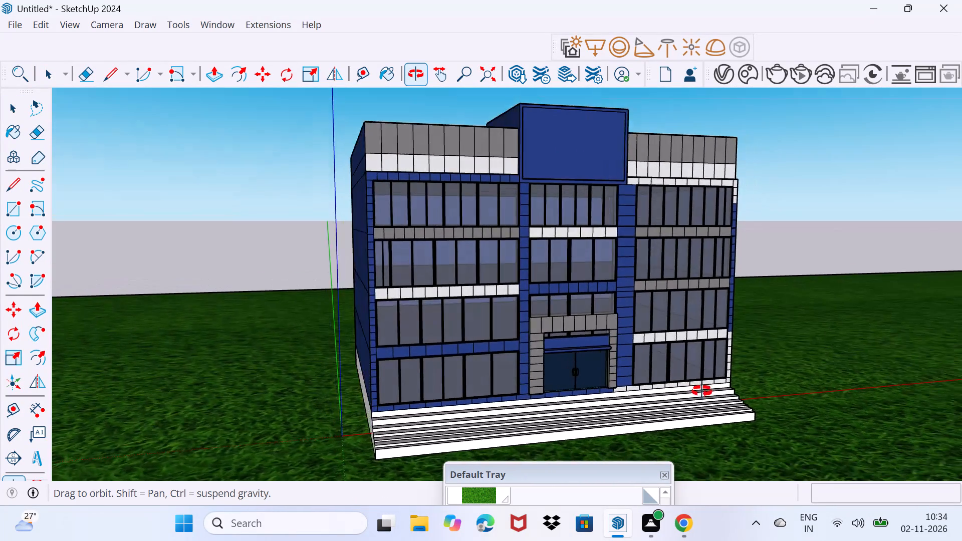
{"action": "middle_click_drag", "start_coordinate": [702, 391], "coordinate": [616, 383]}
{"action": "scroll", "coordinate": [543, 357], "scroll_direction": "up", "scroll_amount": 2}
{"action": "middle_click_drag", "start_coordinate": [541, 355], "coordinate": [551, 369]}
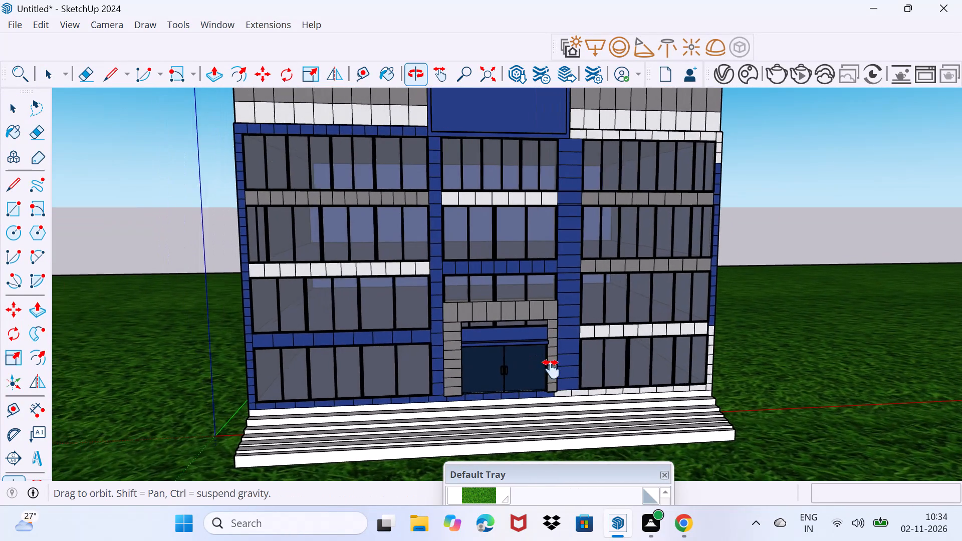
{"action": "middle_click_drag", "start_coordinate": [551, 369], "coordinate": [556, 370]}
{"action": "middle_click_drag", "start_coordinate": [554, 372], "coordinate": [599, 402]}
{"action": "middle_click_drag", "start_coordinate": [587, 395], "coordinate": [585, 367]}
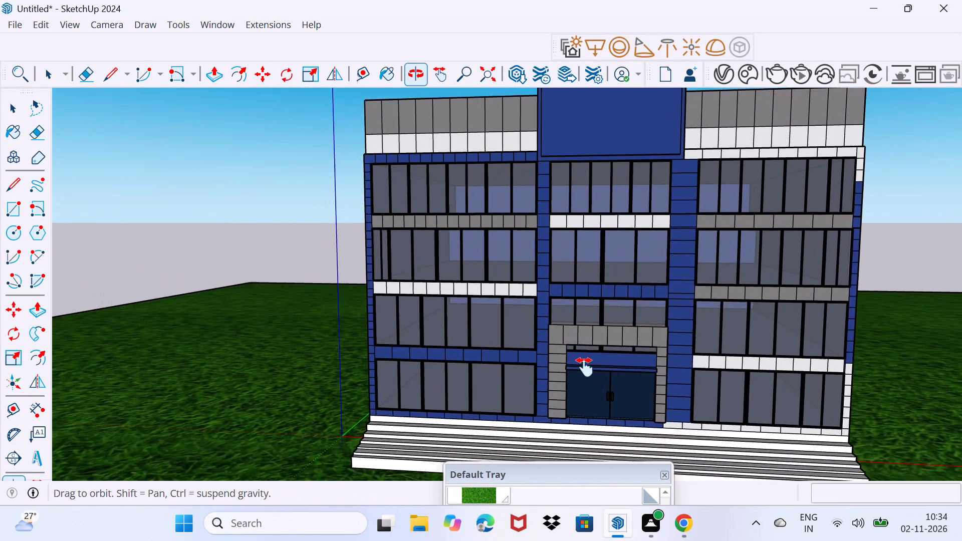
{"action": "middle_click_drag", "start_coordinate": [585, 367], "coordinate": [560, 326]}
{"action": "middle_click_drag", "start_coordinate": [532, 349], "coordinate": [540, 389]}
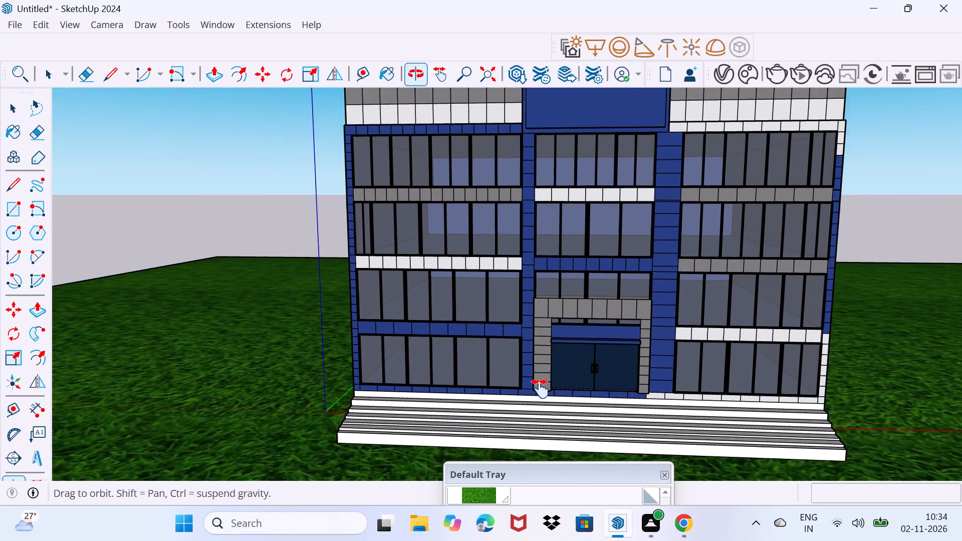
{"action": "middle_click_drag", "start_coordinate": [540, 389], "coordinate": [541, 393]}
{"action": "scroll", "coordinate": [543, 385], "scroll_direction": "down", "scroll_amount": 2}
{"action": "middle_click_drag", "start_coordinate": [547, 388], "coordinate": [509, 413], "text": "shift"}
{"action": "middle_click_drag", "start_coordinate": [531, 414], "coordinate": [477, 392]}
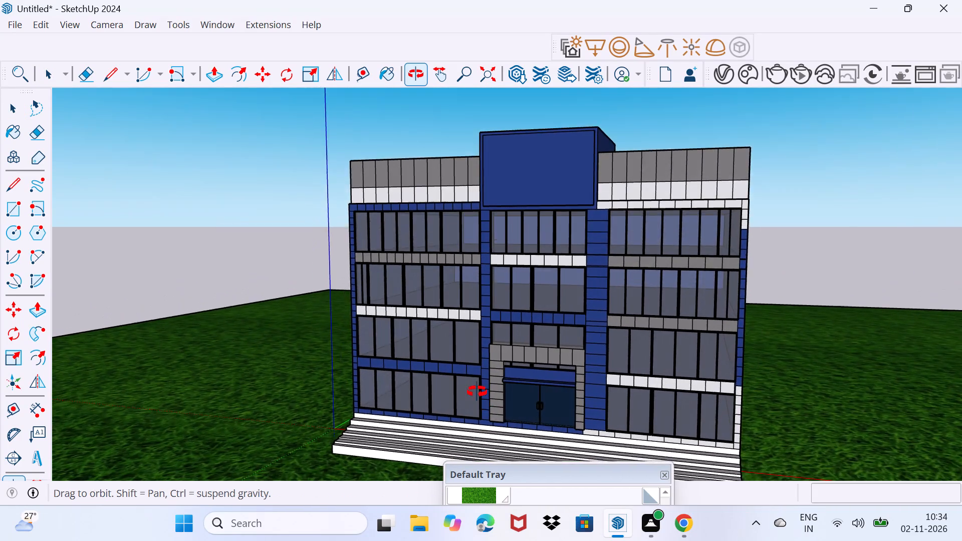
{"action": "middle_click_drag", "start_coordinate": [477, 392], "coordinate": [520, 400]}
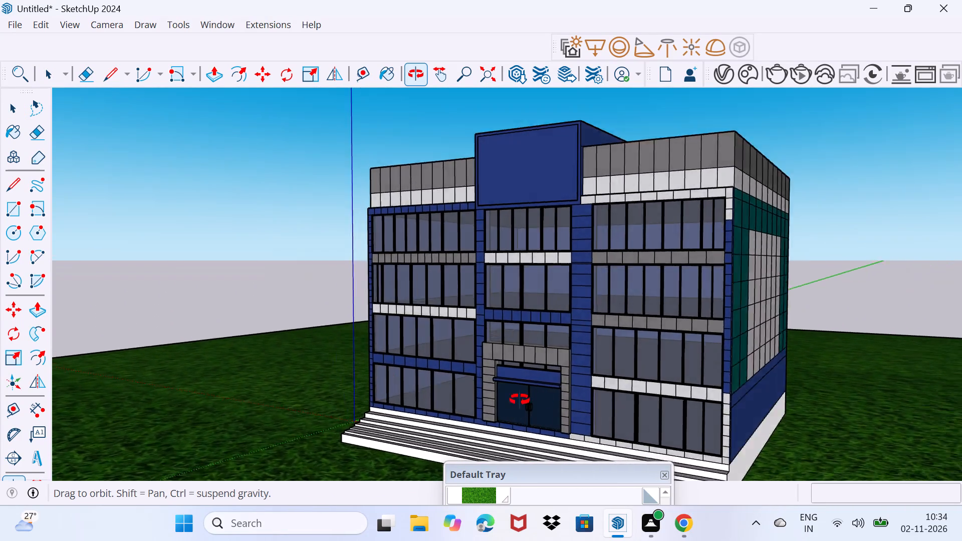
{"action": "middle_click_drag", "start_coordinate": [520, 400], "coordinate": [603, 389]}
{"action": "scroll", "coordinate": [532, 243], "scroll_direction": "up", "scroll_amount": 2}
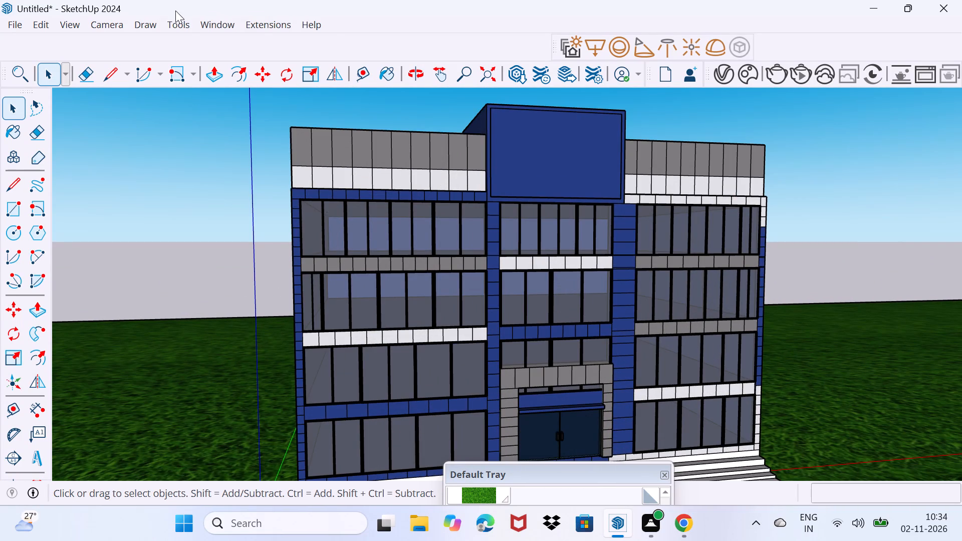
Open the 3D Warehouse and search it for "name bode".
{"action": "left_click", "coordinate": [200, 21]}
{"action": "left_click", "coordinate": [252, 144]}
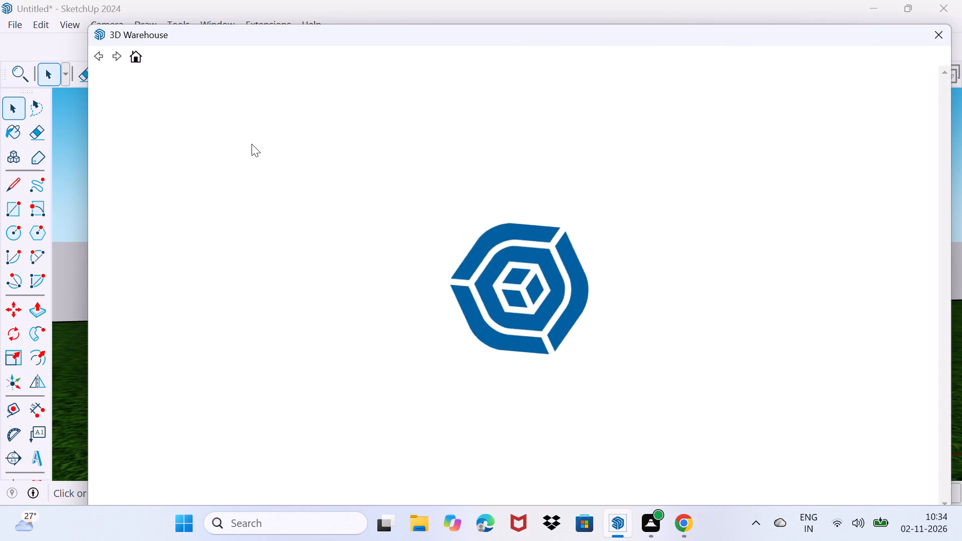
{"action": "left_click", "coordinate": [315, 94]}
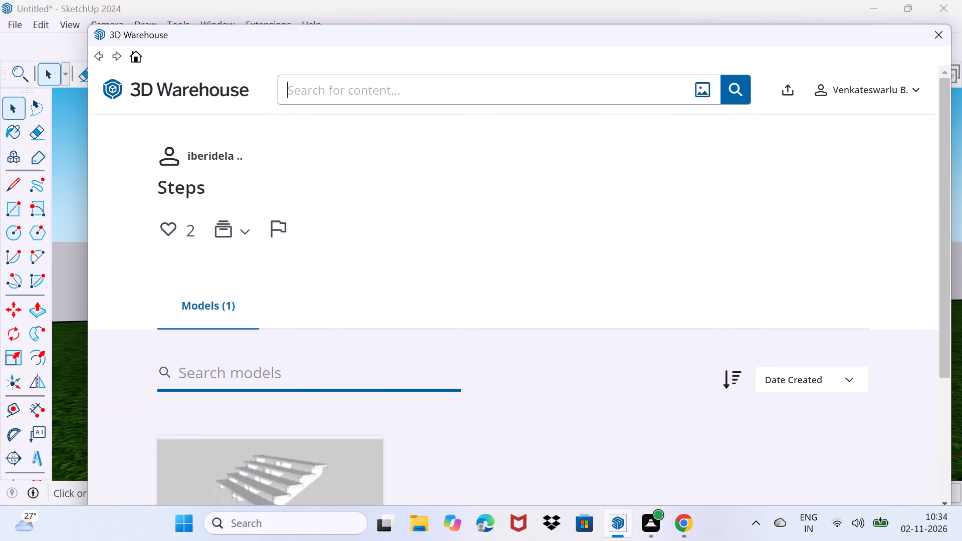
{"action": "type", "text": "name"}
{"action": "key", "text": "space"}
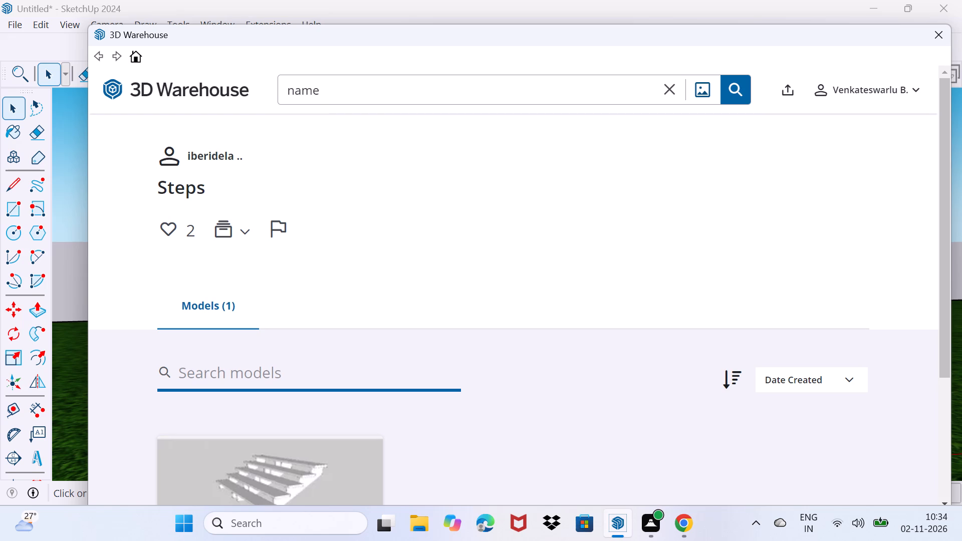
{"action": "type", "text": "bo"}
{"action": "type", "text": "de"}
{"action": "key", "text": "Return"}
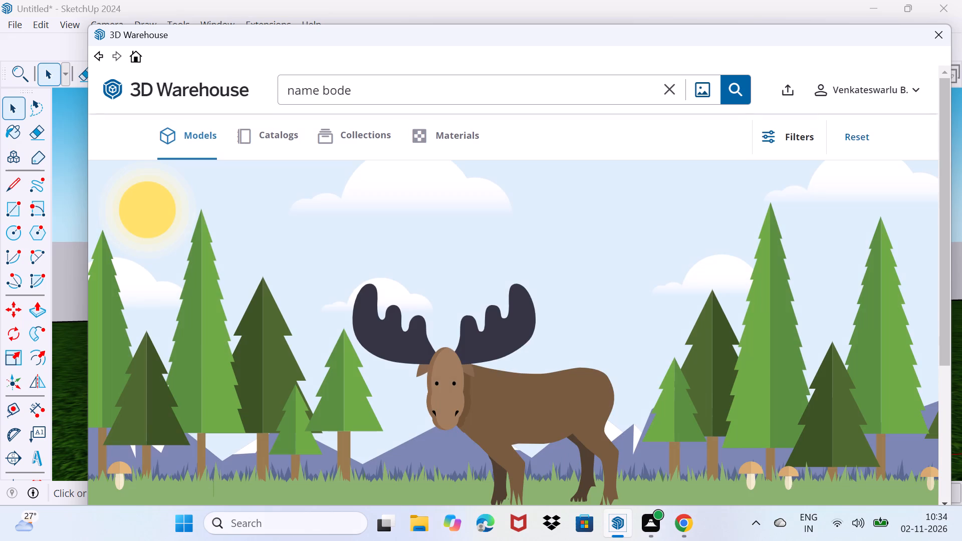
{"action": "left_click", "coordinate": [413, 88]}
{"action": "key", "text": "Return"}
{"action": "key", "text": "Return"}
{"action": "key", "text": "Return"}
{"action": "key", "text": "Return"}
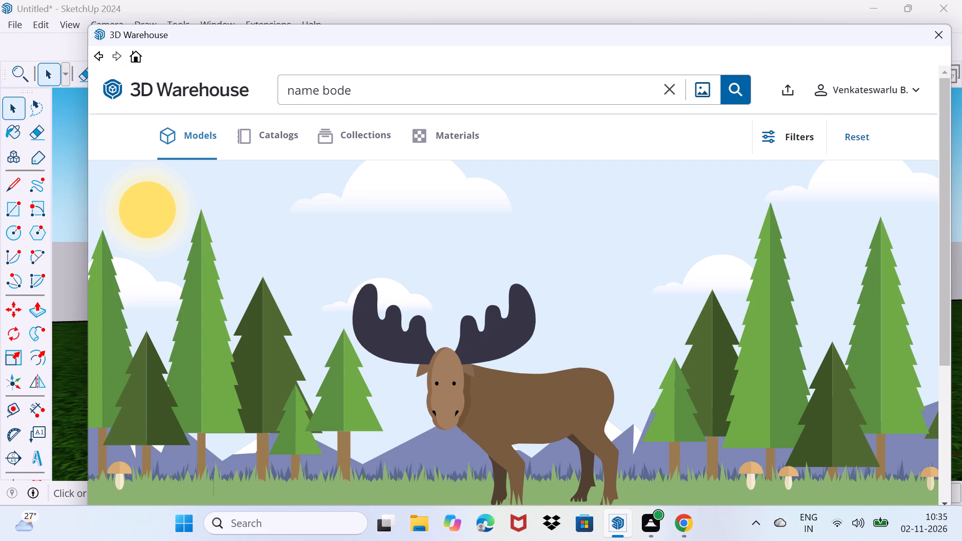
Shorten the 3D Warehouse search to "name" and look through the model results.
{"action": "left_click", "coordinate": [408, 94]}
{"action": "key", "text": "BackSpace"}
{"action": "key", "text": "BackSpace"}
{"action": "key", "text": "BackSpace"}
{"action": "key", "text": "BackSpace"}
{"action": "key", "text": "Return"}
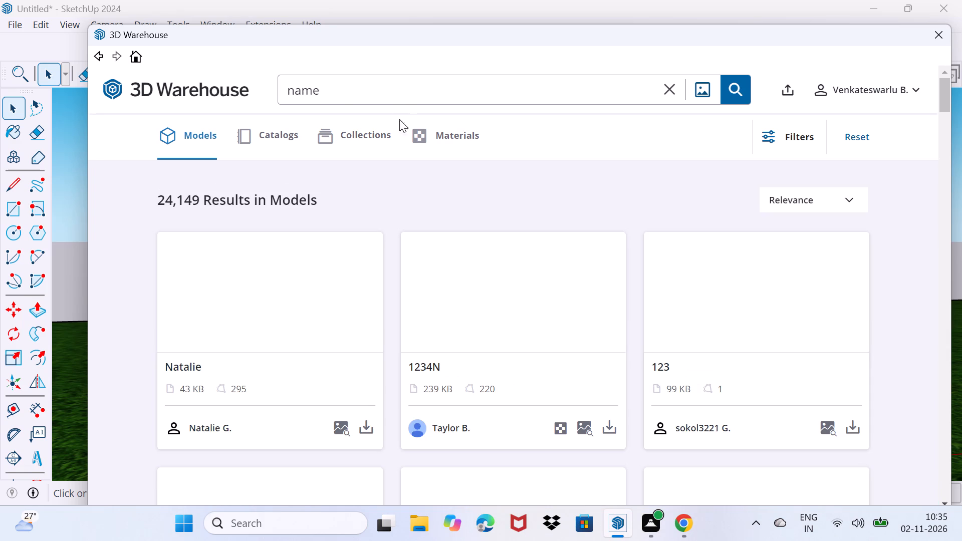
{"action": "scroll", "coordinate": [520, 327], "scroll_direction": "down", "scroll_amount": 3}
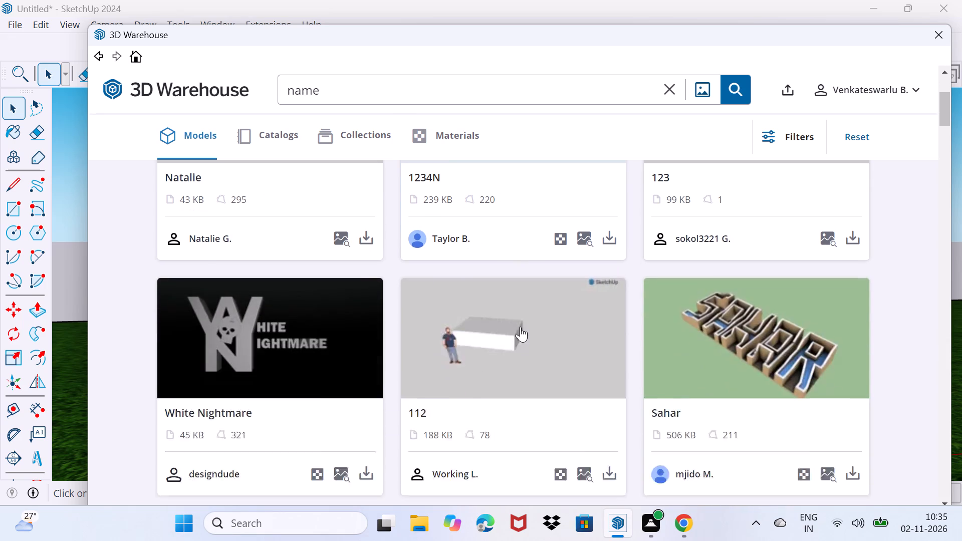
{"action": "scroll", "coordinate": [520, 327], "scroll_direction": "down", "scroll_amount": 6}
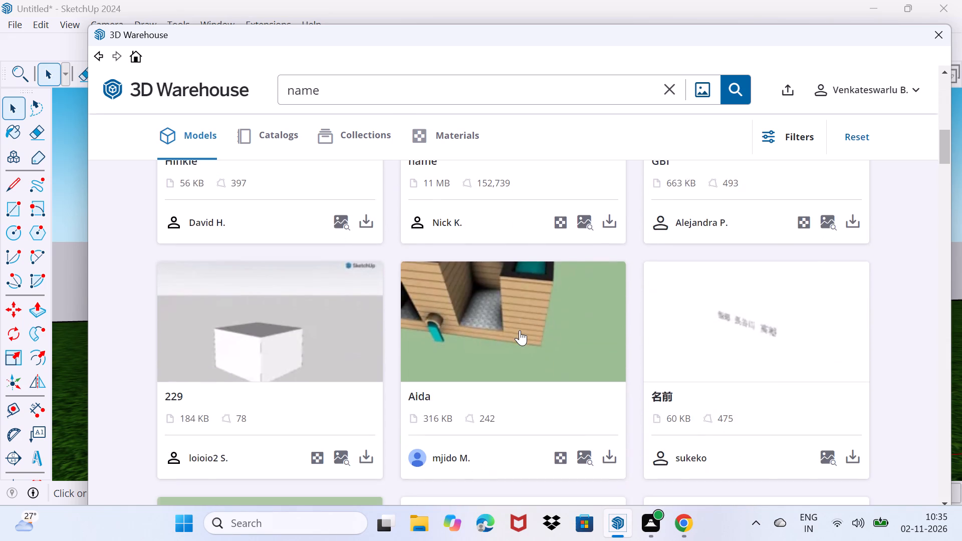
{"action": "scroll", "coordinate": [520, 330], "scroll_direction": "down", "scroll_amount": 4}
Search the 3D Warehouse for "software name".
{"action": "left_click", "coordinate": [473, 91]}
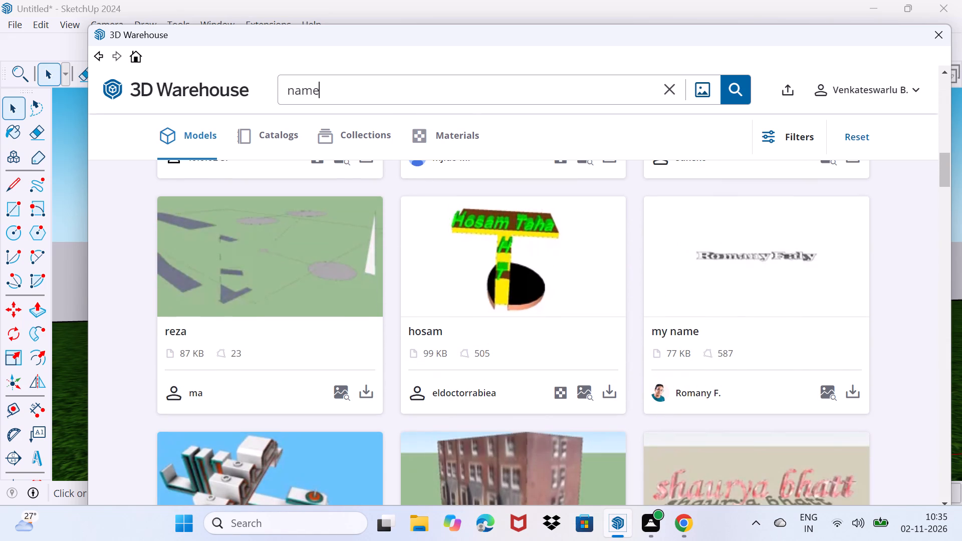
{"action": "key", "text": "Left"}
{"action": "key", "text": "Left"}
{"action": "key", "text": "Left"}
{"action": "key", "text": "Left"}
{"action": "type", "text": "soft"}
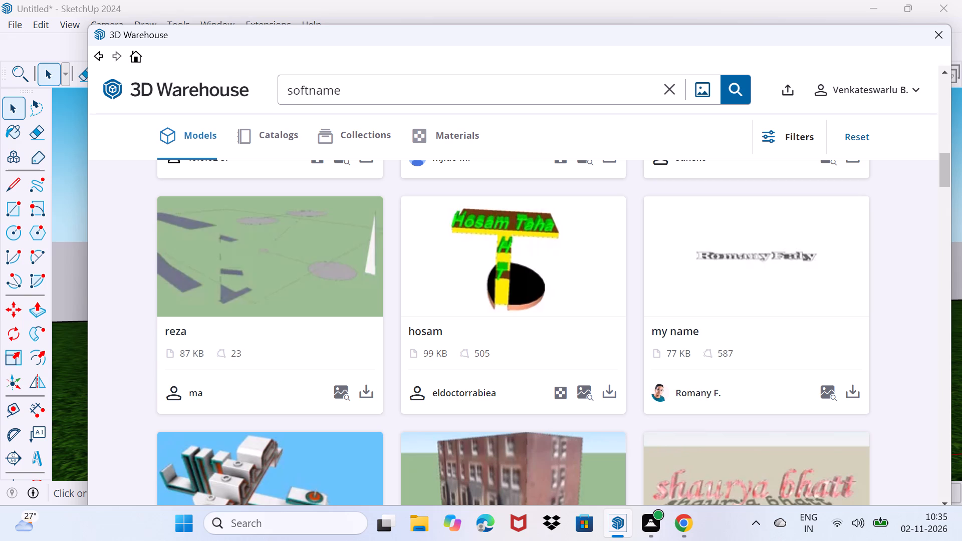
{"action": "type", "text": "ware"}
{"action": "key", "text": "space"}
{"action": "key", "text": "Return"}
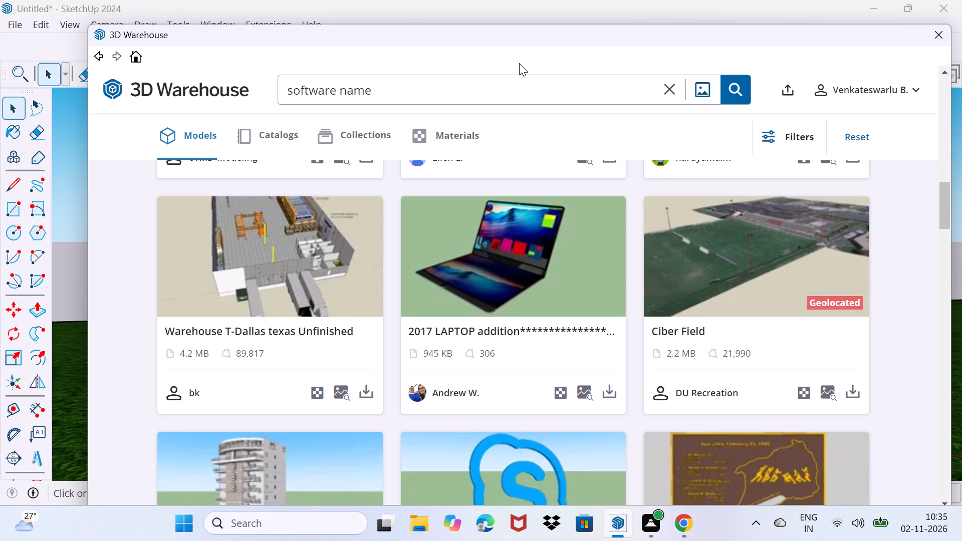
Examine the model results and the matching collections for lettering or a logo suited to the building.
{"action": "scroll", "coordinate": [619, 143], "scroll_direction": "down", "scroll_amount": 4}
{"action": "scroll", "coordinate": [591, 246], "scroll_direction": "down", "scroll_amount": 3}
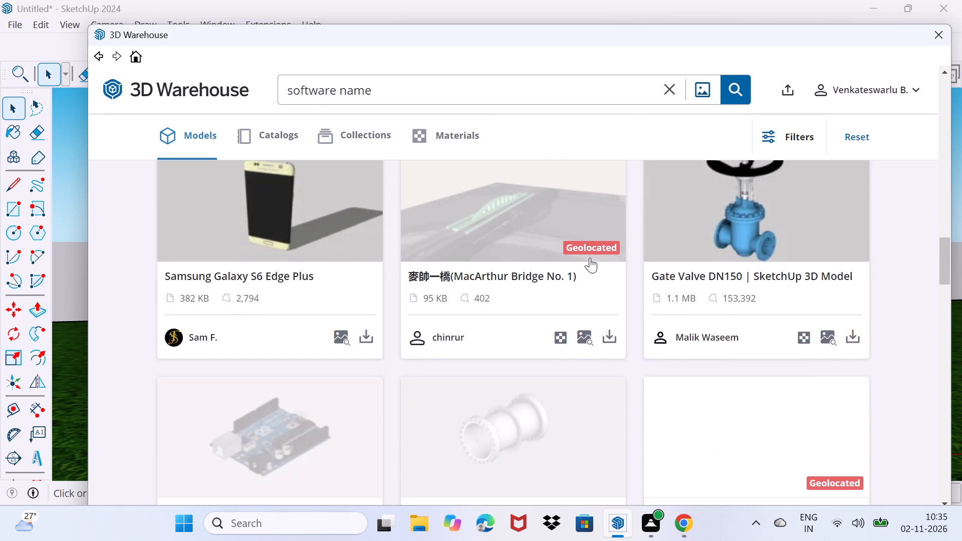
{"action": "scroll", "coordinate": [589, 261], "scroll_direction": "down", "scroll_amount": 10}
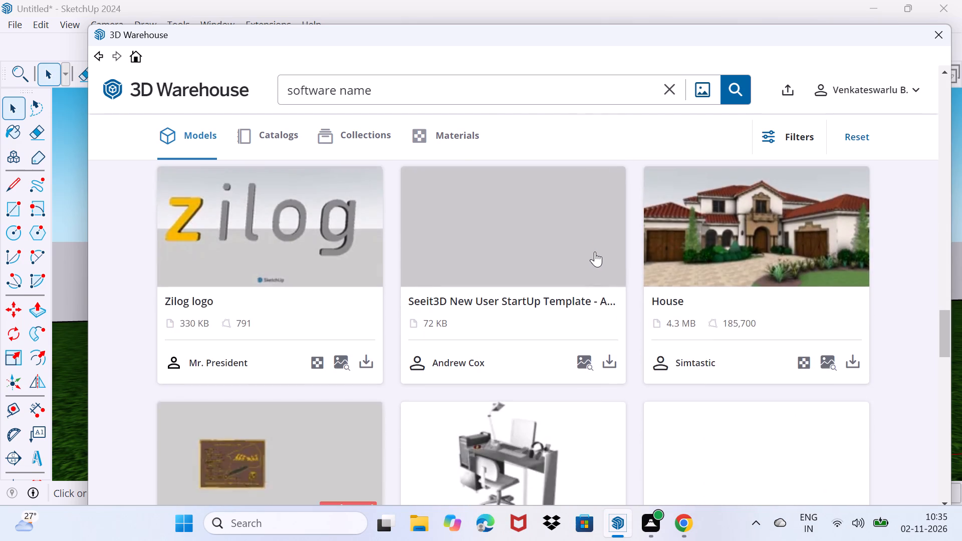
{"action": "scroll", "coordinate": [595, 251], "scroll_direction": "down", "scroll_amount": 2}
{"action": "scroll", "coordinate": [596, 248], "scroll_direction": "up", "scroll_amount": 4}
{"action": "scroll", "coordinate": [570, 261], "scroll_direction": "down", "scroll_amount": 1}
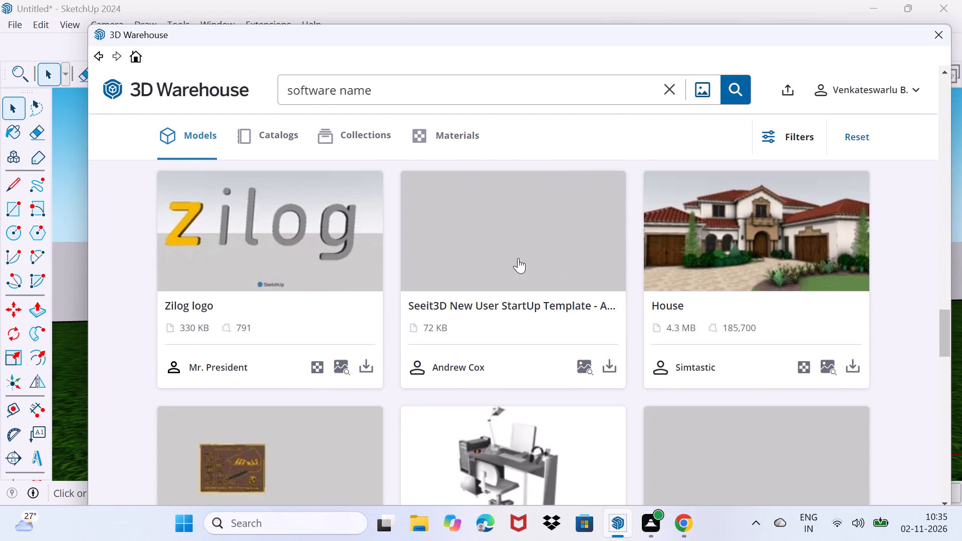
{"action": "scroll", "coordinate": [293, 285], "scroll_direction": "down", "scroll_amount": 3}
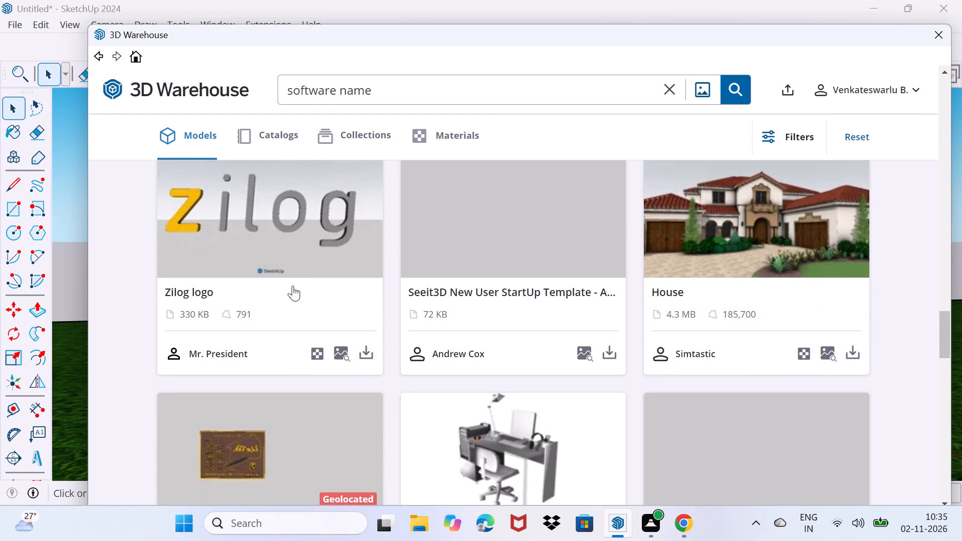
{"action": "scroll", "coordinate": [293, 286], "scroll_direction": "down", "scroll_amount": 11}
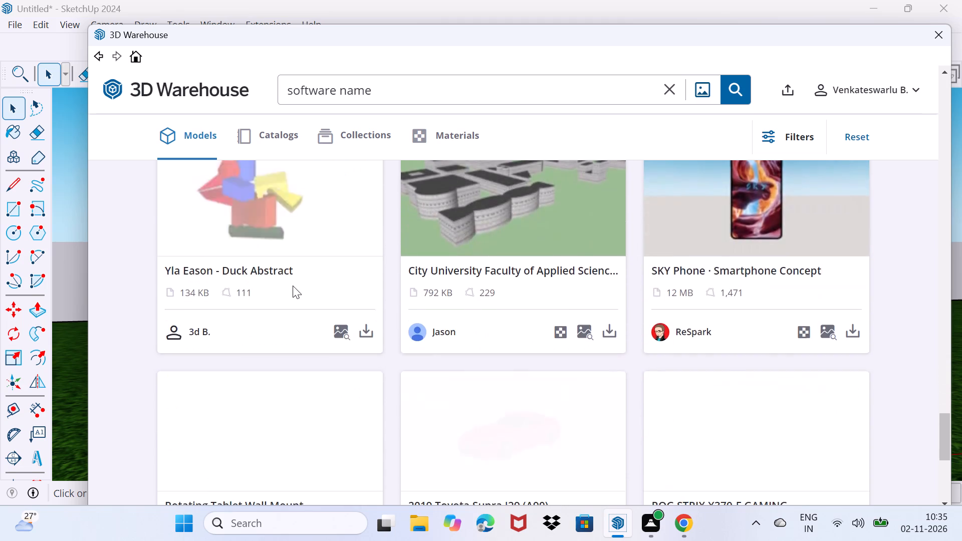
{"action": "scroll", "coordinate": [293, 286], "scroll_direction": "down", "scroll_amount": 6}
{"action": "scroll", "coordinate": [293, 286], "scroll_direction": "up", "scroll_amount": 10}
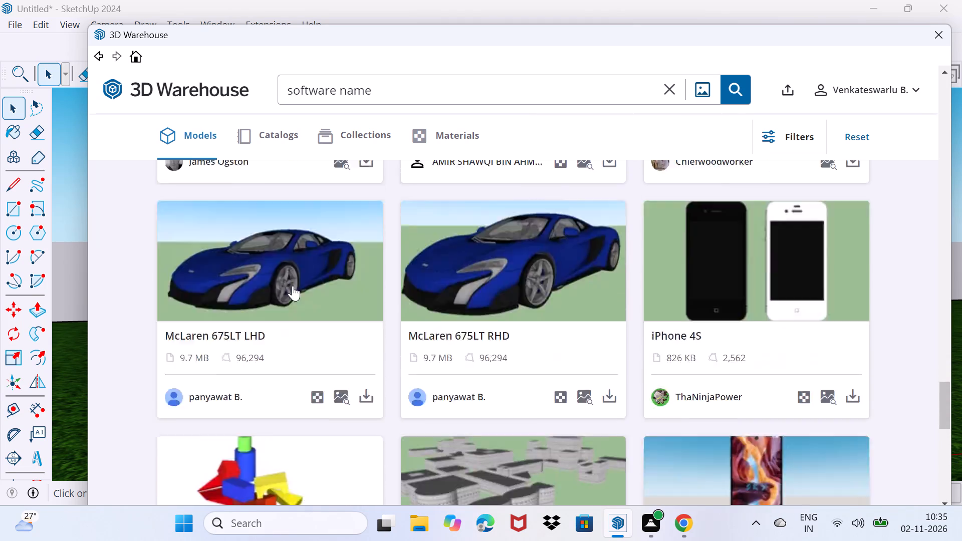
{"action": "left_click", "coordinate": [338, 129]}
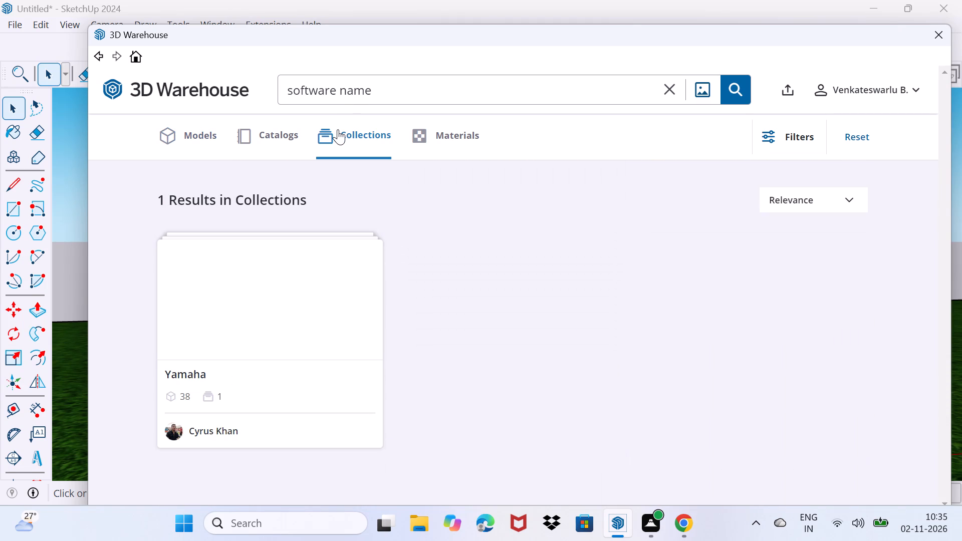
Look through the model results for "software name" and load the Zilog logo directly into the building model.
{"action": "left_click", "coordinate": [179, 133]}
{"action": "scroll", "coordinate": [227, 320], "scroll_direction": "up", "scroll_amount": 3}
{"action": "scroll", "coordinate": [227, 321], "scroll_direction": "down", "scroll_amount": 5}
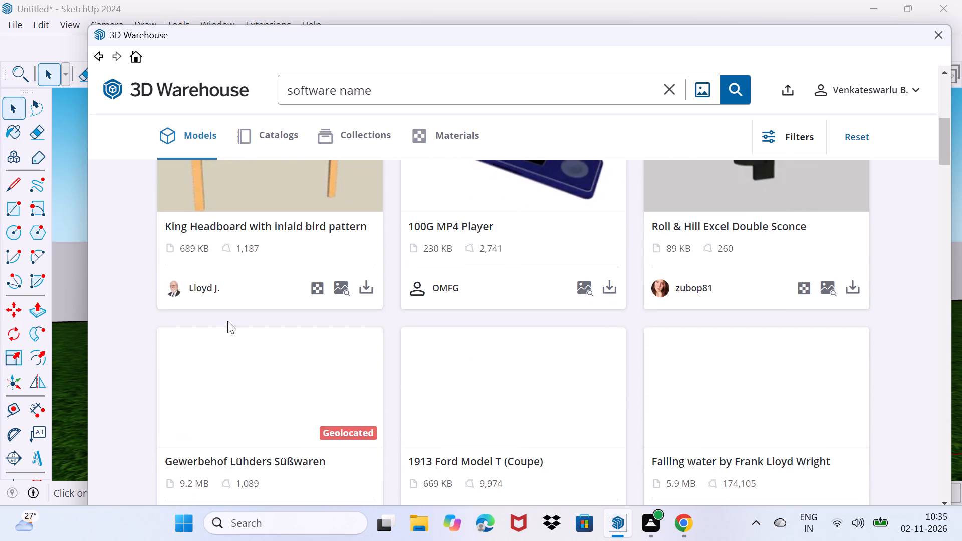
{"action": "scroll", "coordinate": [229, 318], "scroll_direction": "down", "scroll_amount": 15}
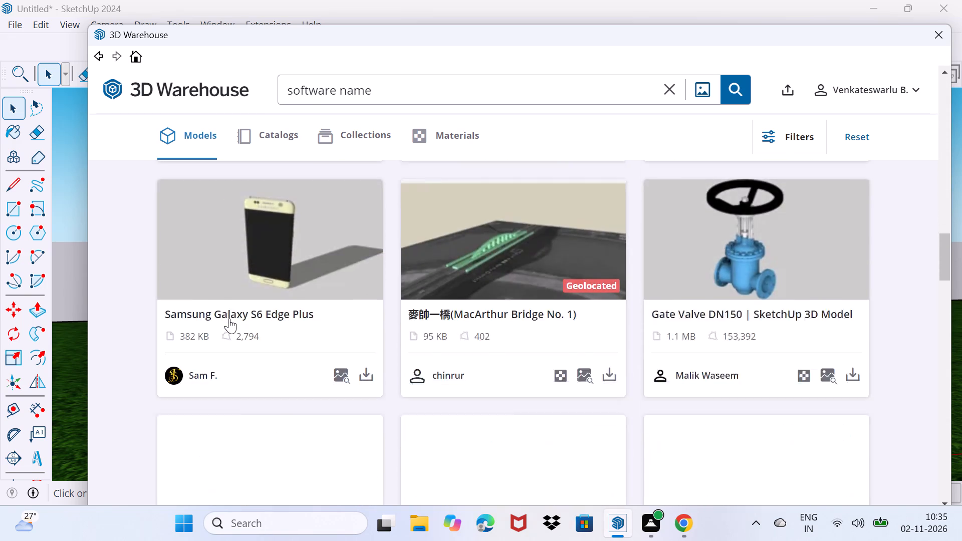
{"action": "scroll", "coordinate": [229, 318], "scroll_direction": "up", "scroll_amount": 1}
{"action": "scroll", "coordinate": [229, 318], "scroll_direction": "down", "scroll_amount": 10}
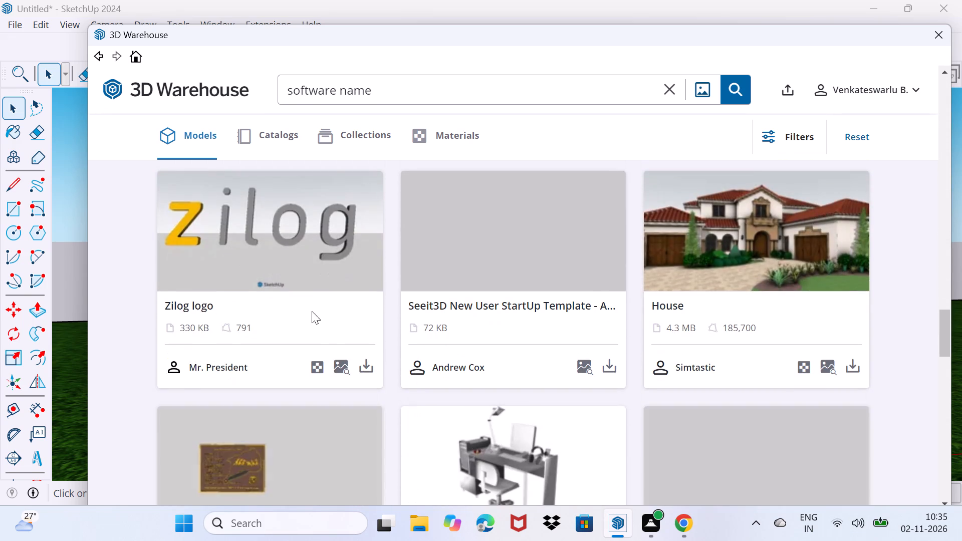
{"action": "left_click", "coordinate": [368, 367]}
{"action": "left_click", "coordinate": [466, 292]}
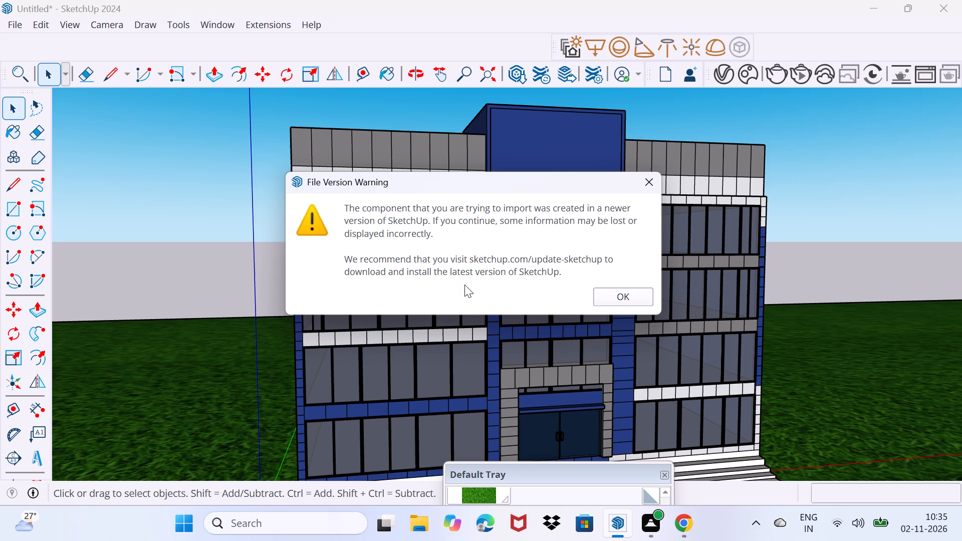
{"action": "left_click", "coordinate": [607, 293]}
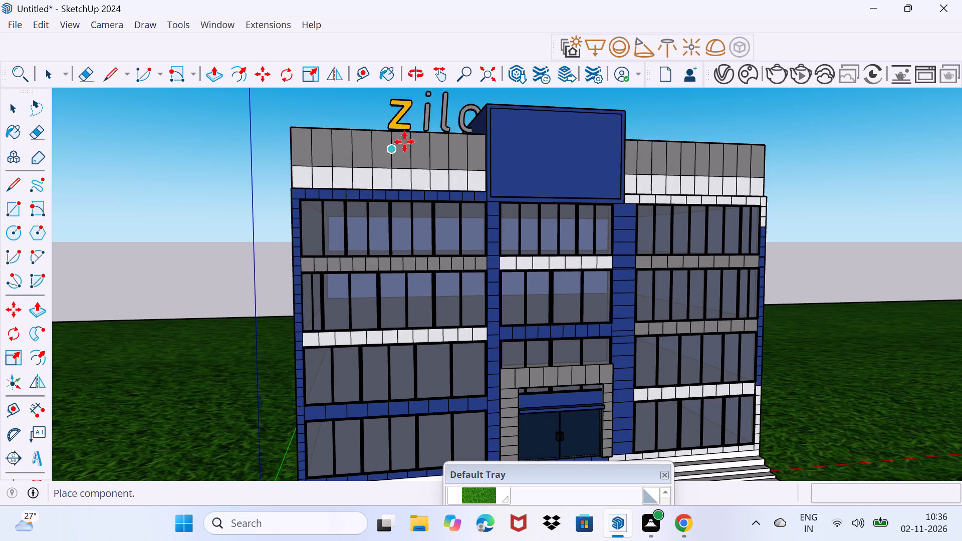
Place the Zilog logo on the grass just beyond the far front corner of the building.
{"action": "scroll", "coordinate": [526, 185], "scroll_direction": "up", "scroll_amount": 8}
{"action": "middle_click_drag", "start_coordinate": [525, 186], "coordinate": [594, 278]}
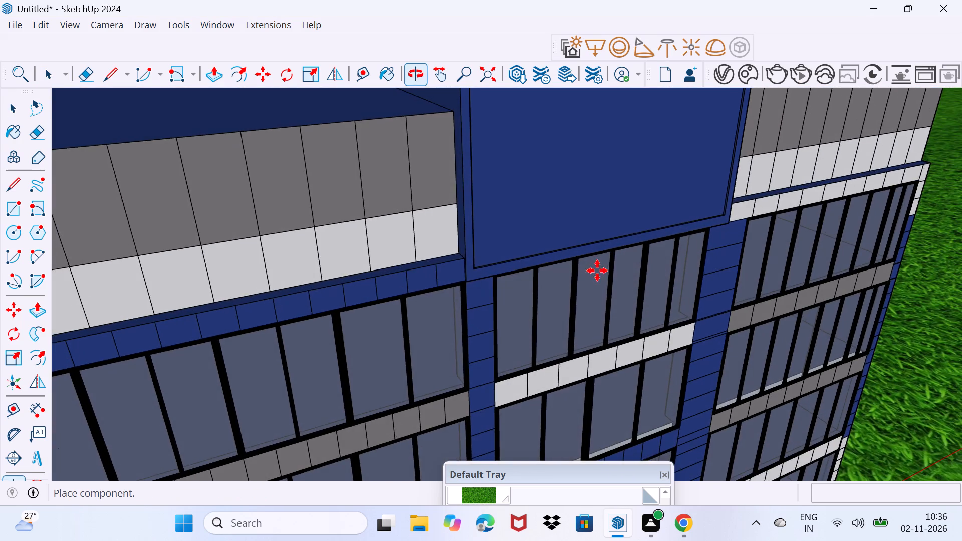
{"action": "scroll", "coordinate": [668, 277], "scroll_direction": "down", "scroll_amount": 8}
{"action": "scroll", "coordinate": [876, 307], "scroll_direction": "down", "scroll_amount": 1}
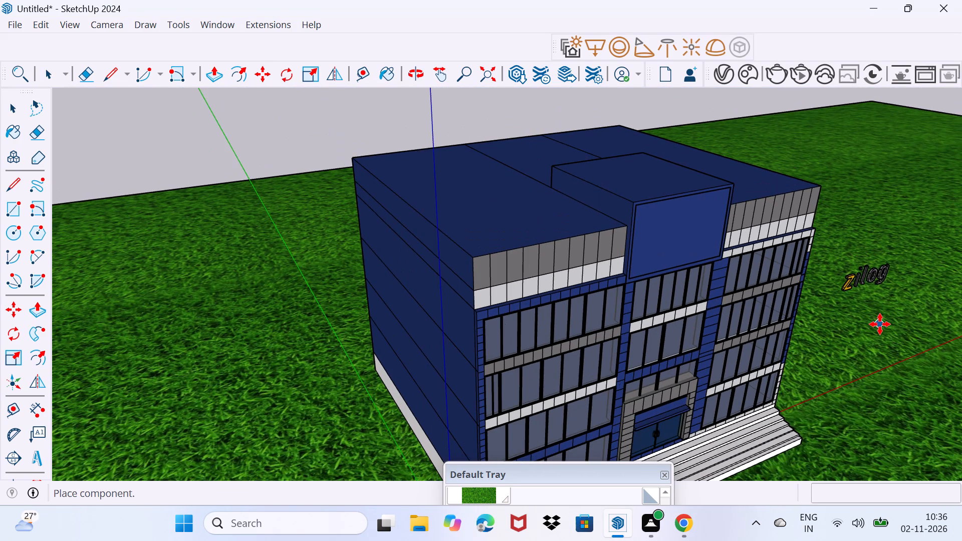
{"action": "left_click", "coordinate": [880, 326]}
Move the logo by its lower corner about 116' 9" onto the blue sign panel above the entrance bay.
{"action": "scroll", "coordinate": [844, 293], "scroll_direction": "up", "scroll_amount": 8}
{"action": "left_click", "coordinate": [843, 305]}
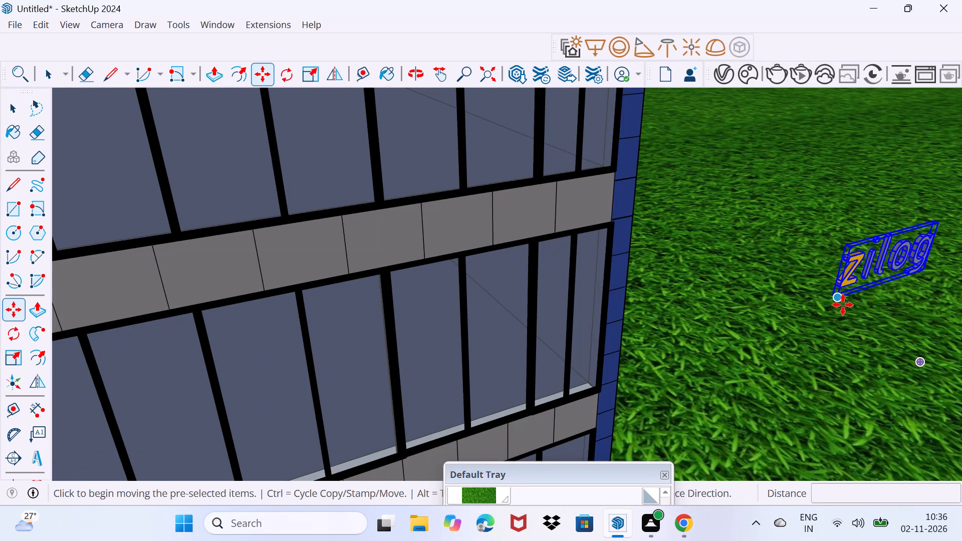
{"action": "scroll", "coordinate": [549, 260], "scroll_direction": "down", "scroll_amount": 8}
{"action": "scroll", "coordinate": [171, 211], "scroll_direction": "down", "scroll_amount": 1}
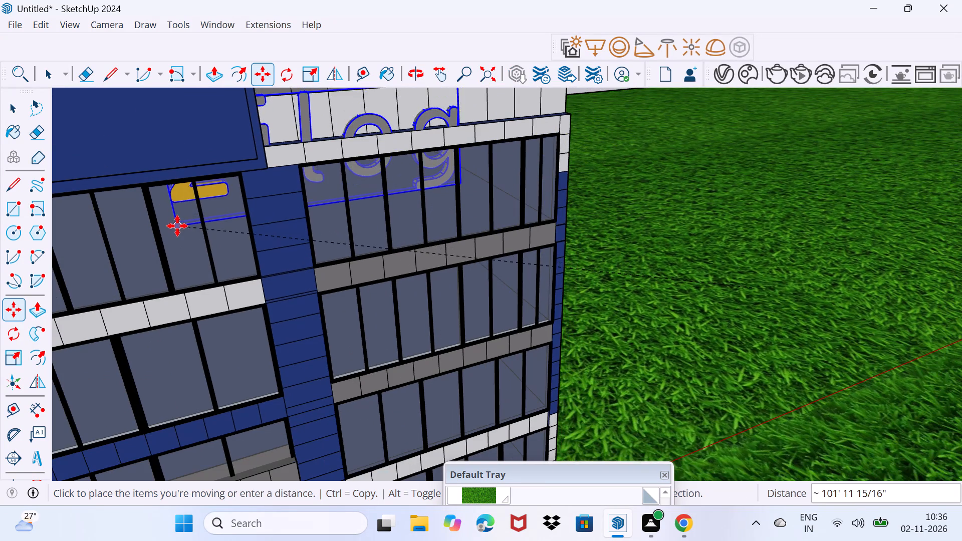
{"action": "middle_click_drag", "start_coordinate": [177, 226], "coordinate": [504, 353]}
{"action": "scroll", "coordinate": [292, 301], "scroll_direction": "down", "scroll_amount": 6}
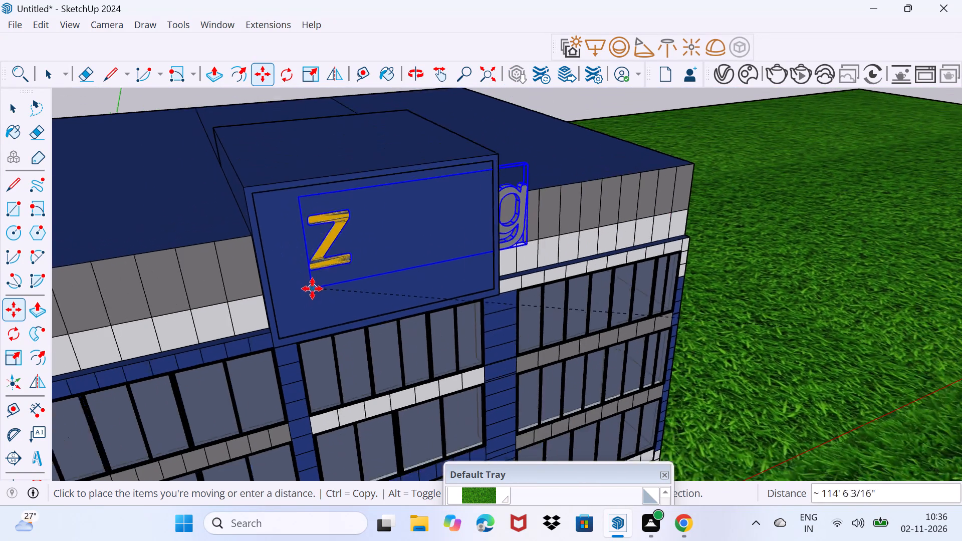
{"action": "scroll", "coordinate": [312, 289], "scroll_direction": "down", "scroll_amount": 2}
{"action": "left_click", "coordinate": [283, 319]}
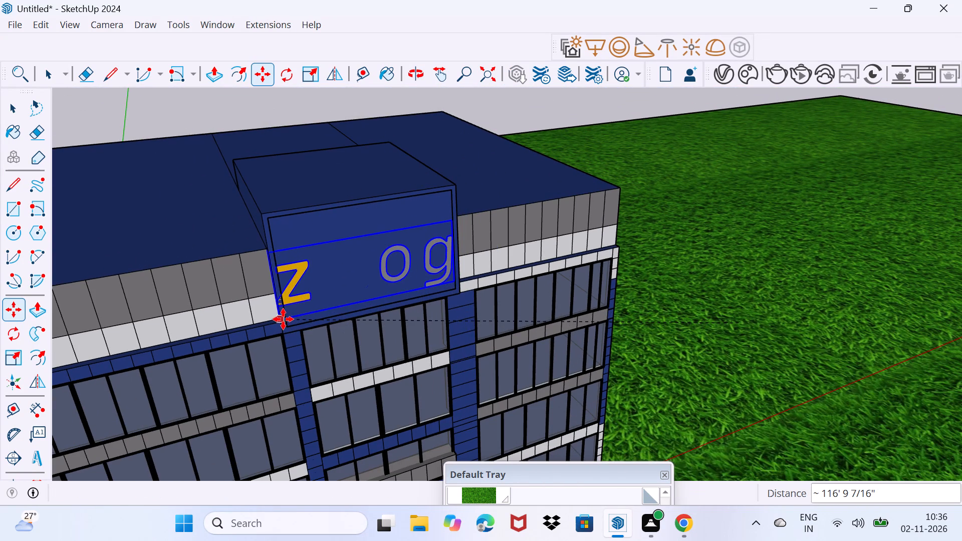
Scale the logo down from its upper corner so it fits within the blue sign panel's frame.
{"action": "middle_click_drag", "start_coordinate": [391, 303], "coordinate": [159, 273]}
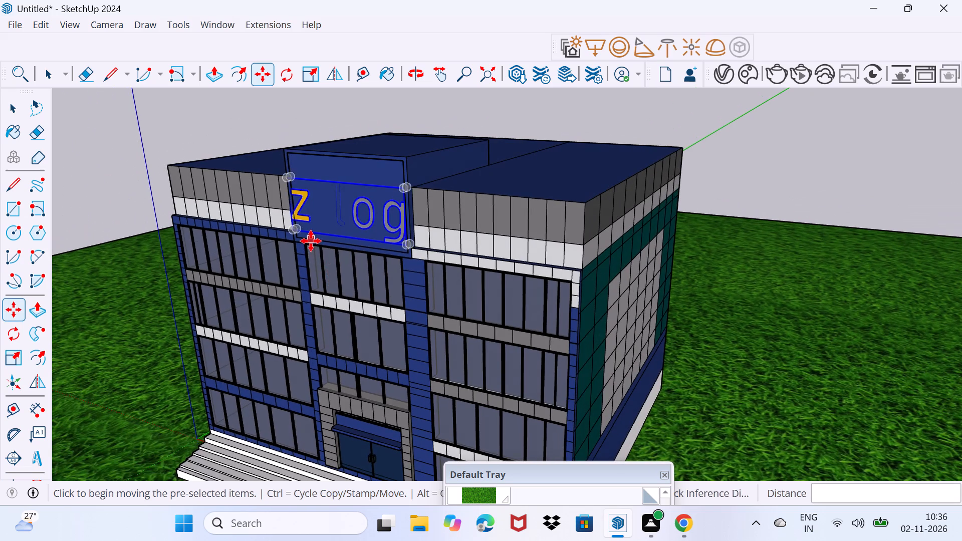
{"action": "key", "text": "s"}
{"action": "left_click_drag", "start_coordinate": [286, 180], "coordinate": [313, 201]}
Move the logo out of the wall and reposition it inside the sign panel with all its letters exposed.
{"action": "scroll", "coordinate": [328, 240], "scroll_direction": "up", "scroll_amount": 3}
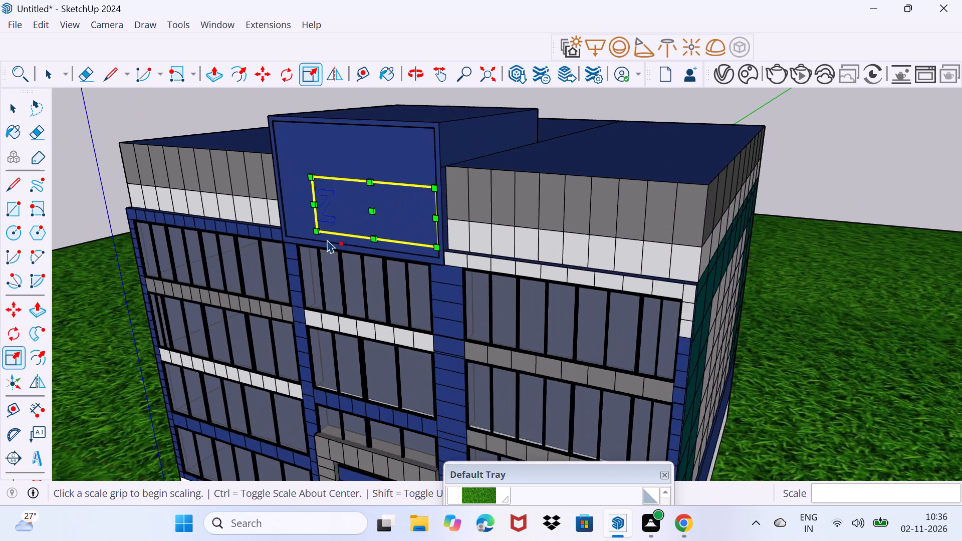
{"action": "scroll", "coordinate": [327, 239], "scroll_direction": "up", "scroll_amount": 2}
{"action": "middle_click_drag", "start_coordinate": [290, 238], "coordinate": [602, 238]}
{"action": "scroll", "coordinate": [494, 256], "scroll_direction": "up", "scroll_amount": 9}
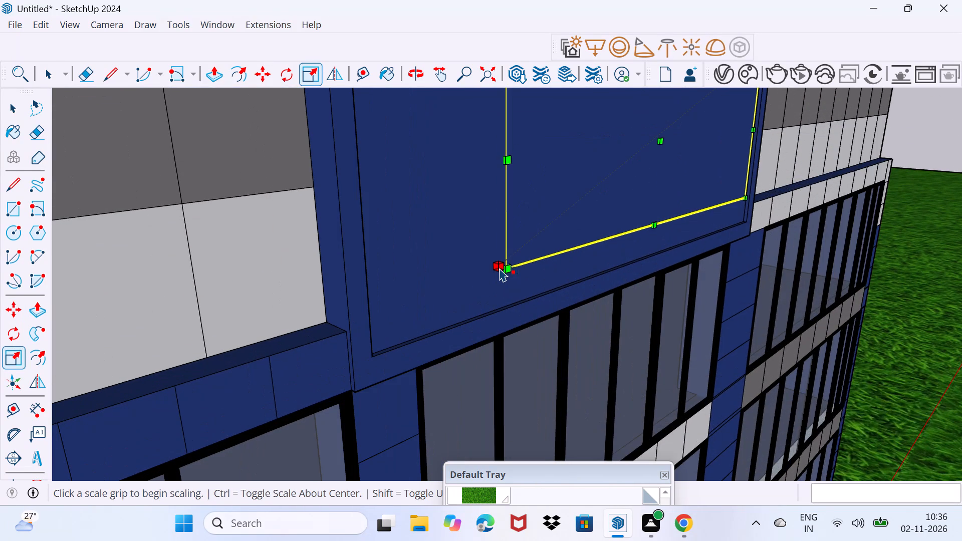
{"action": "key", "text": "m"}
{"action": "left_click", "coordinate": [510, 264]}
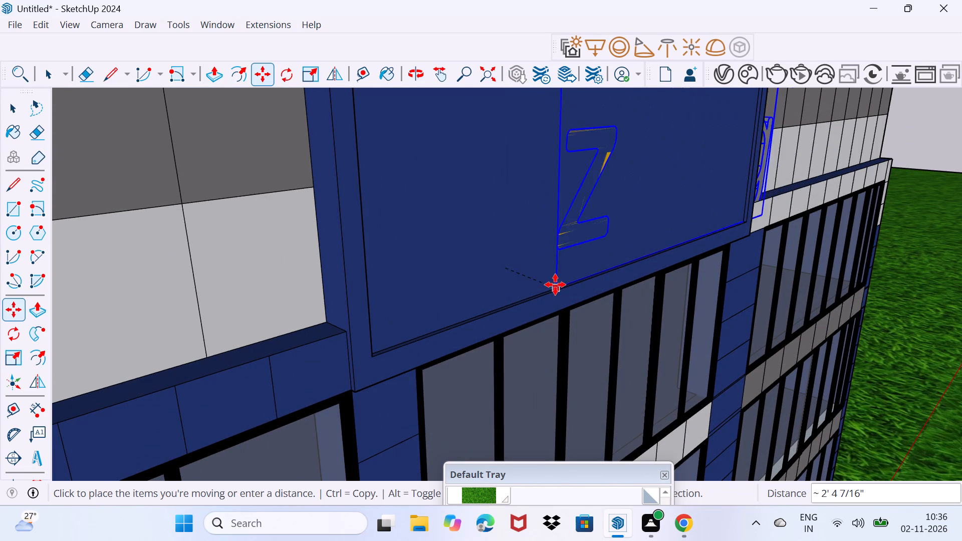
{"action": "left_click", "coordinate": [576, 292]}
{"action": "middle_click_drag", "start_coordinate": [545, 302], "coordinate": [618, 311]}
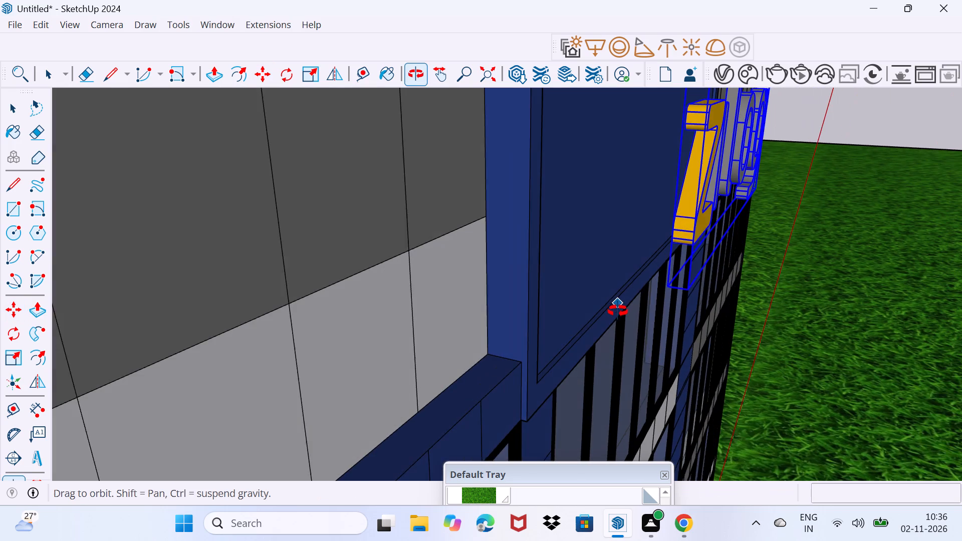
{"action": "middle_click_drag", "start_coordinate": [618, 311], "coordinate": [622, 307]}
{"action": "left_click", "coordinate": [670, 291]}
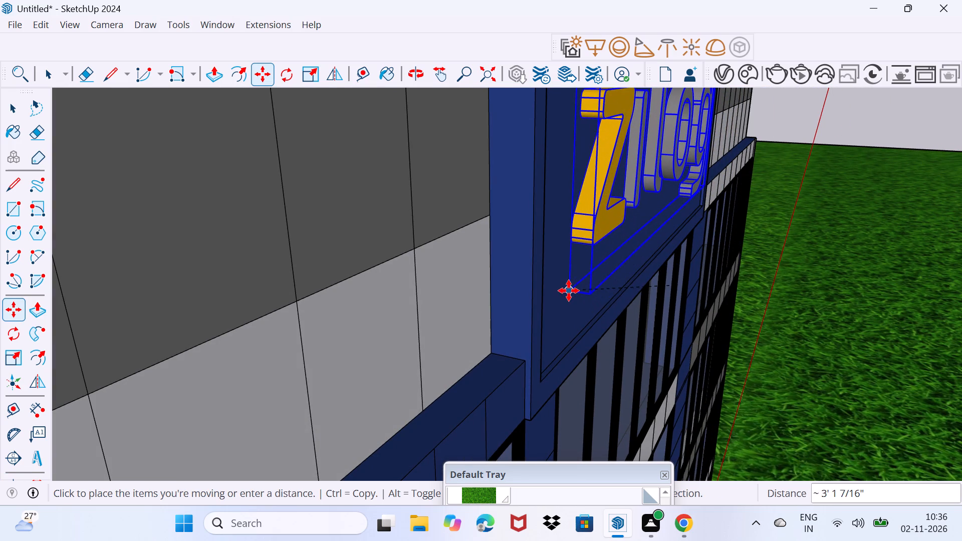
{"action": "left_click", "coordinate": [569, 291]}
Shift the logo a few inches along the green axis toward the sign panel's face and deselect it.
{"action": "middle_click_drag", "start_coordinate": [584, 282], "coordinate": [341, 279]}
{"action": "scroll", "coordinate": [381, 276], "scroll_direction": "down", "scroll_amount": 8}
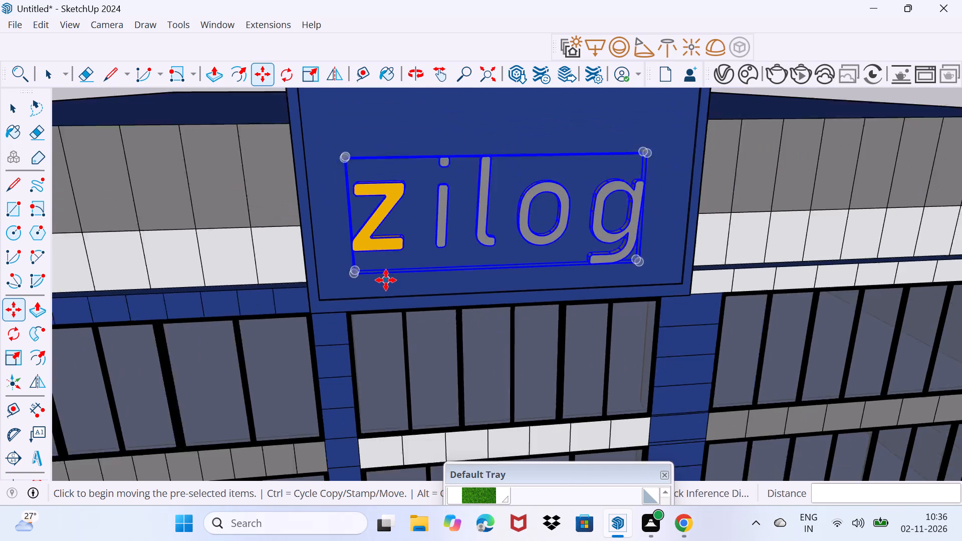
{"action": "scroll", "coordinate": [386, 280], "scroll_direction": "down", "scroll_amount": 1}
{"action": "middle_click_drag", "start_coordinate": [615, 287], "coordinate": [327, 278]}
{"action": "scroll", "coordinate": [452, 274], "scroll_direction": "up", "scroll_amount": 9}
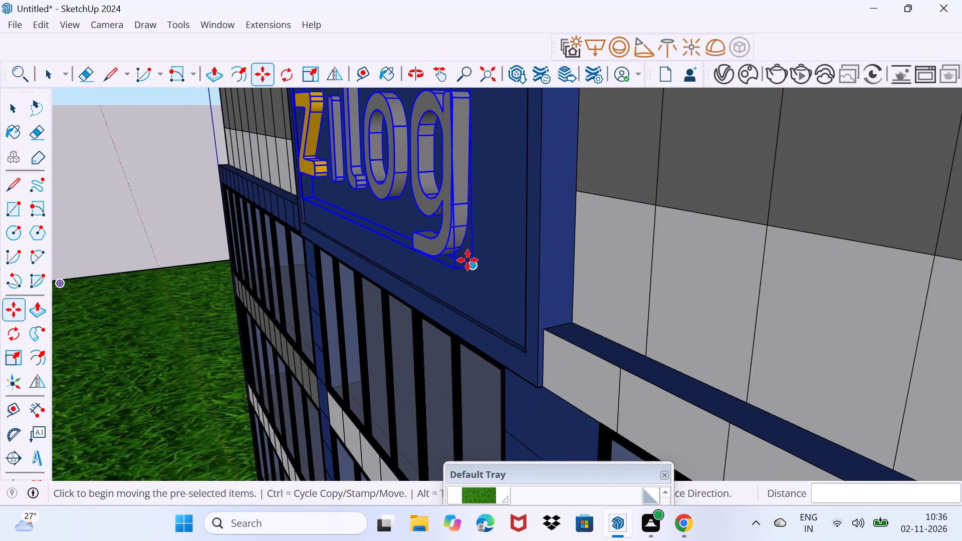
{"action": "scroll", "coordinate": [467, 260], "scroll_direction": "up", "scroll_amount": 3}
{"action": "left_click", "coordinate": [473, 267]}
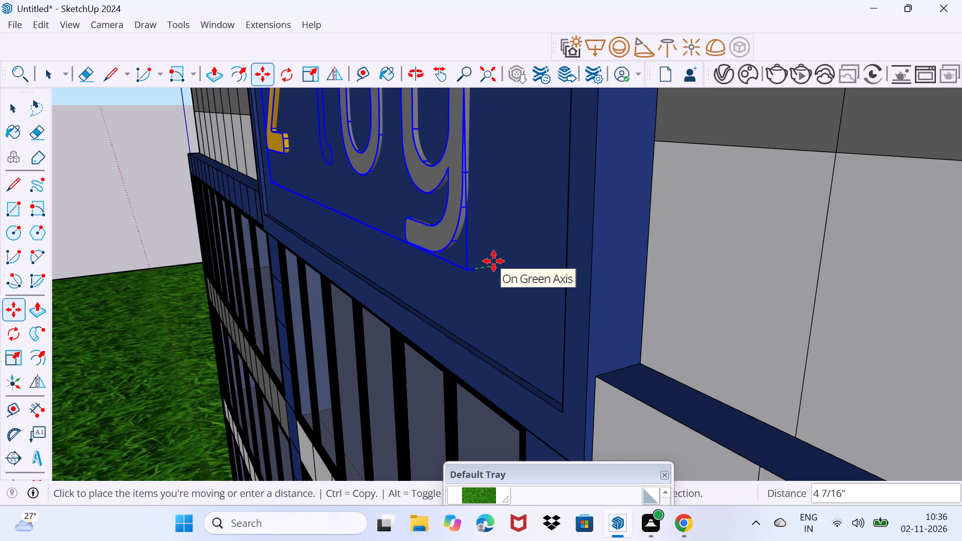
{"action": "left_click", "coordinate": [488, 261]}
{"action": "key", "text": "space"}
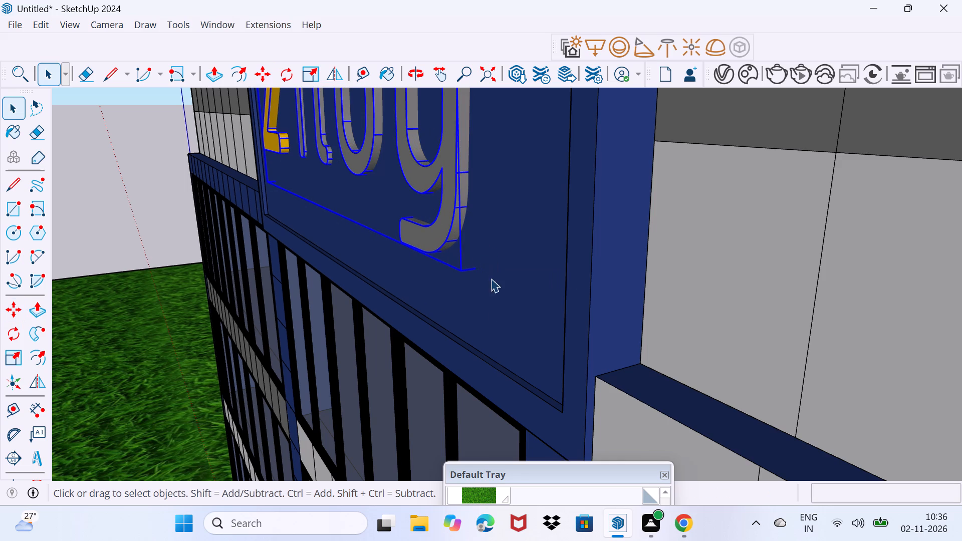
{"action": "left_click_drag", "start_coordinate": [493, 314], "coordinate": [534, 272]}
Inspect the Zilog logo on its sign panel and the building's whole front facade, including the entrance steps.
{"action": "scroll", "coordinate": [493, 266], "scroll_direction": "down", "scroll_amount": 9}
{"action": "middle_click_drag", "start_coordinate": [405, 311], "coordinate": [548, 308]}
{"action": "scroll", "coordinate": [563, 295], "scroll_direction": "down", "scroll_amount": 4}
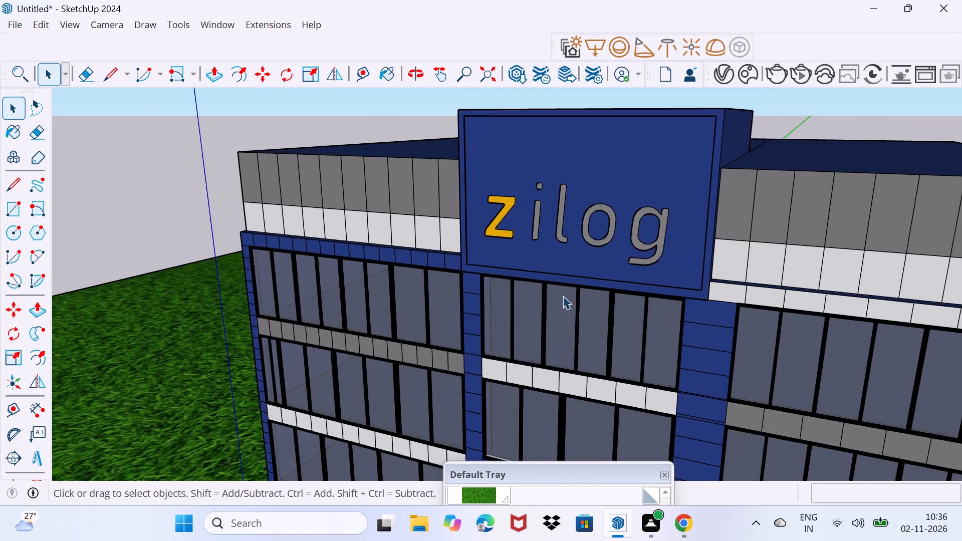
{"action": "scroll", "coordinate": [563, 296], "scroll_direction": "down", "scroll_amount": 5}
{"action": "middle_click_drag", "start_coordinate": [576, 312], "coordinate": [510, 181]}
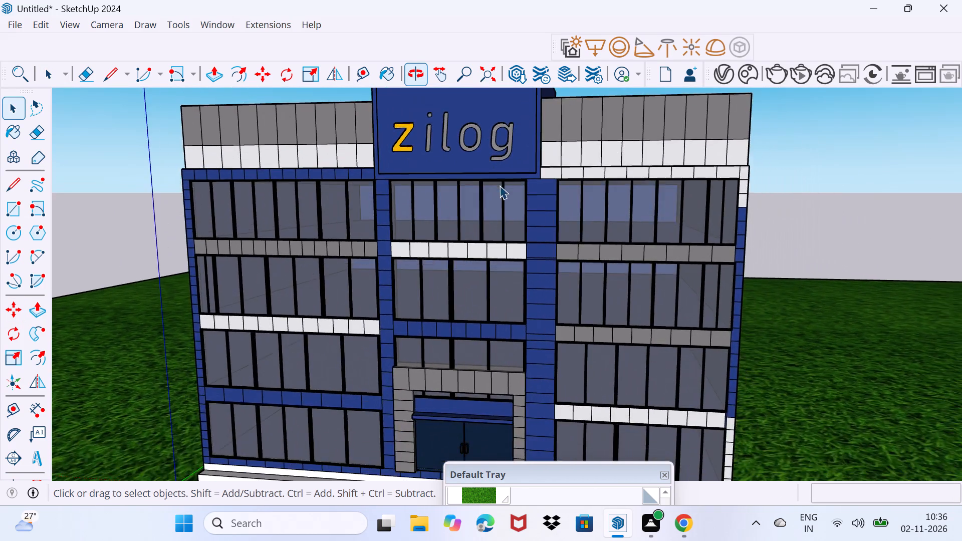
{"action": "scroll", "coordinate": [504, 201], "scroll_direction": "down", "scroll_amount": 6}
{"action": "middle_click_drag", "start_coordinate": [519, 262], "coordinate": [469, 222]}
{"action": "scroll", "coordinate": [492, 264], "scroll_direction": "up", "scroll_amount": 3}
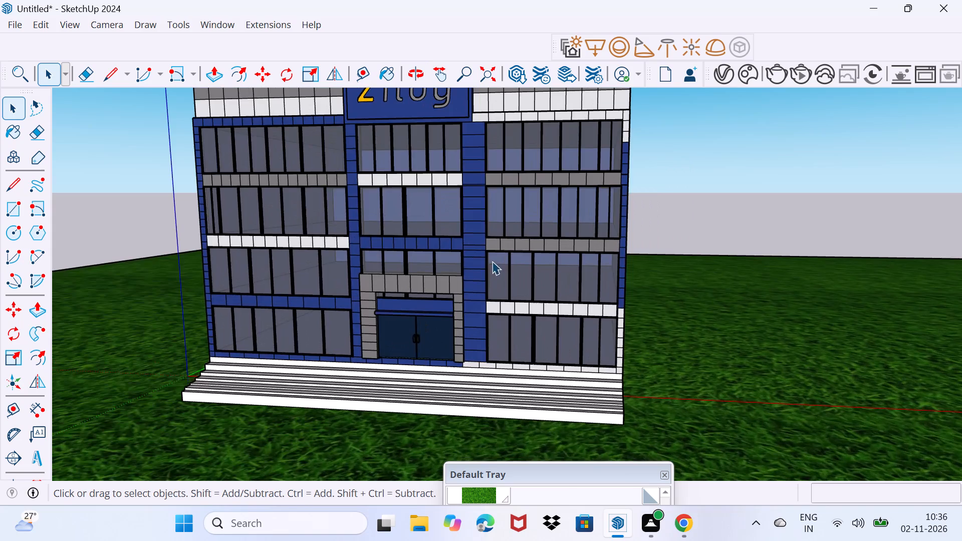
{"action": "middle_click_drag", "start_coordinate": [502, 271], "coordinate": [482, 330]}
{"action": "middle_click_drag", "start_coordinate": [501, 339], "coordinate": [485, 297]}
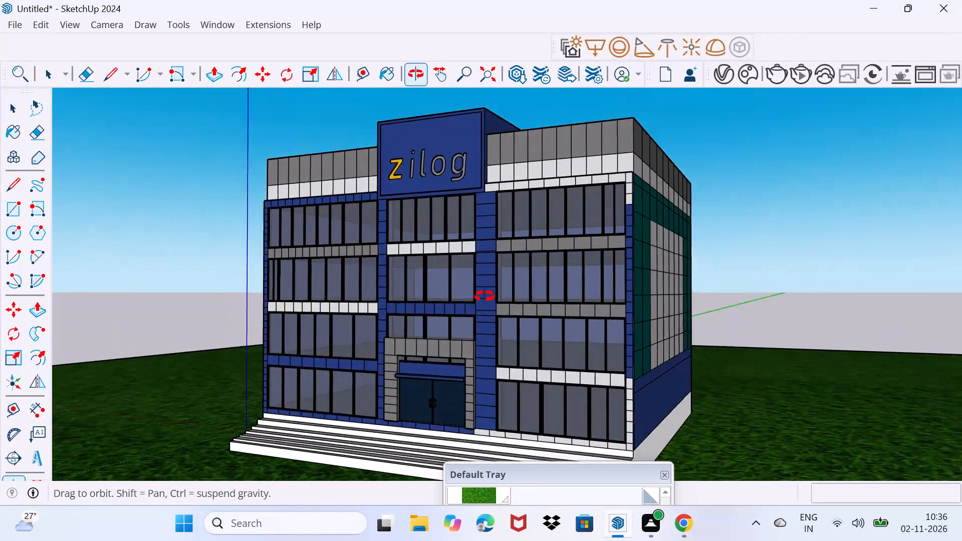
{"action": "middle_click_drag", "start_coordinate": [485, 297], "coordinate": [466, 226]}
{"action": "middle_click_drag", "start_coordinate": [465, 268], "coordinate": [534, 316]}
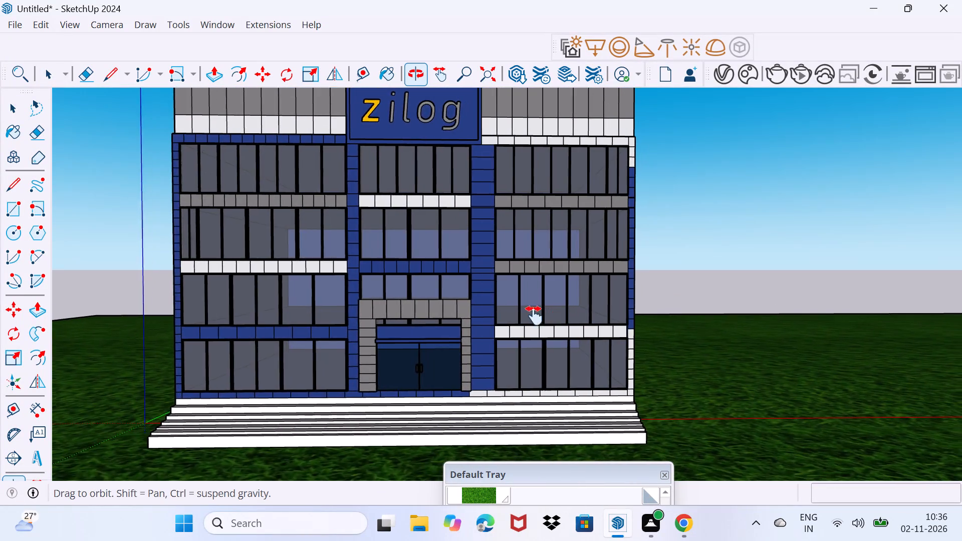
{"action": "middle_click_drag", "start_coordinate": [534, 316], "coordinate": [517, 316]}
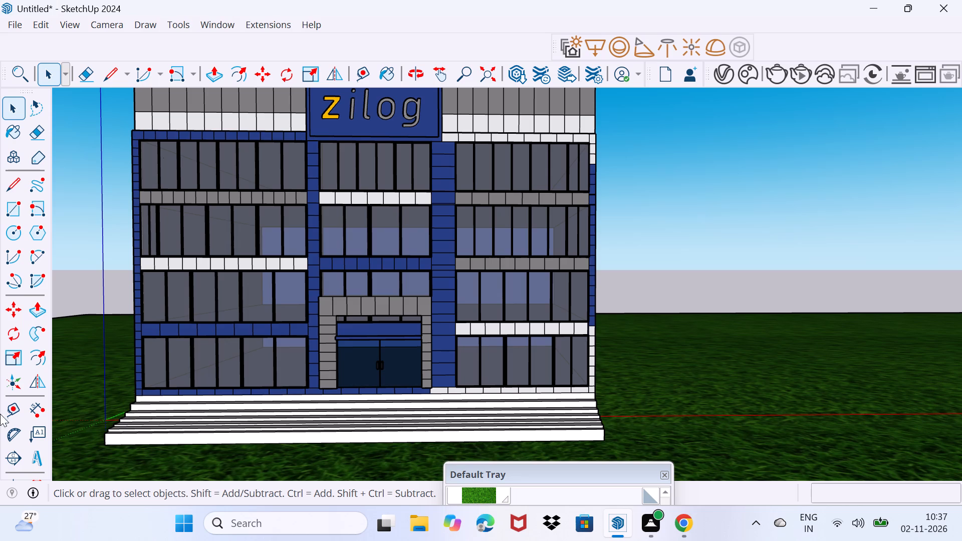
Examine the building from both front corners and from straight ahead, checking the facade, side walls and sign.
{"action": "scroll", "coordinate": [298, 234], "scroll_direction": "down", "scroll_amount": 4}
{"action": "middle_click_drag", "start_coordinate": [337, 311], "coordinate": [617, 331]}
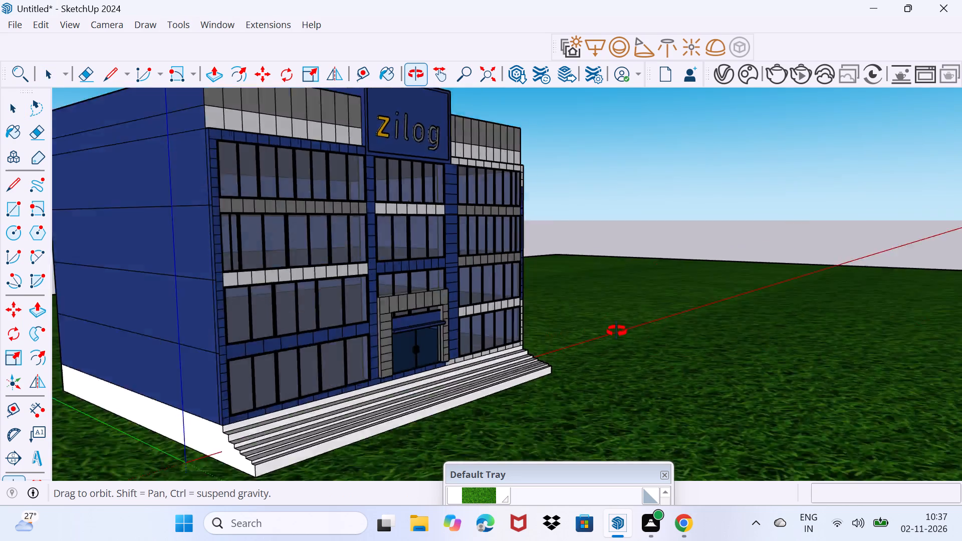
{"action": "middle_click_drag", "start_coordinate": [617, 331], "coordinate": [460, 334]}
{"action": "scroll", "coordinate": [393, 264], "scroll_direction": "up", "scroll_amount": 4}
{"action": "middle_click_drag", "start_coordinate": [518, 304], "coordinate": [351, 277]}
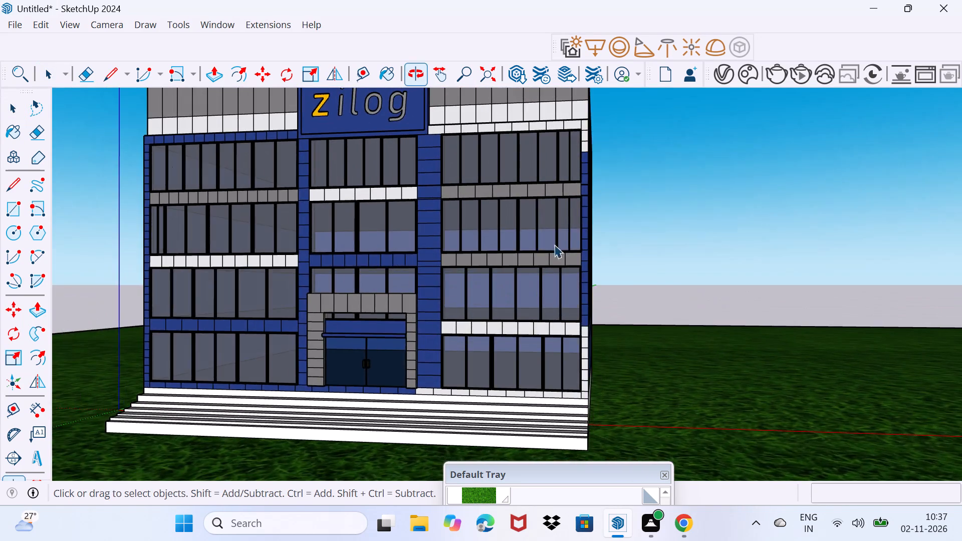
{"action": "scroll", "coordinate": [551, 244], "scroll_direction": "up", "scroll_amount": 3}
{"action": "middle_click_drag", "start_coordinate": [591, 258], "coordinate": [510, 259]}
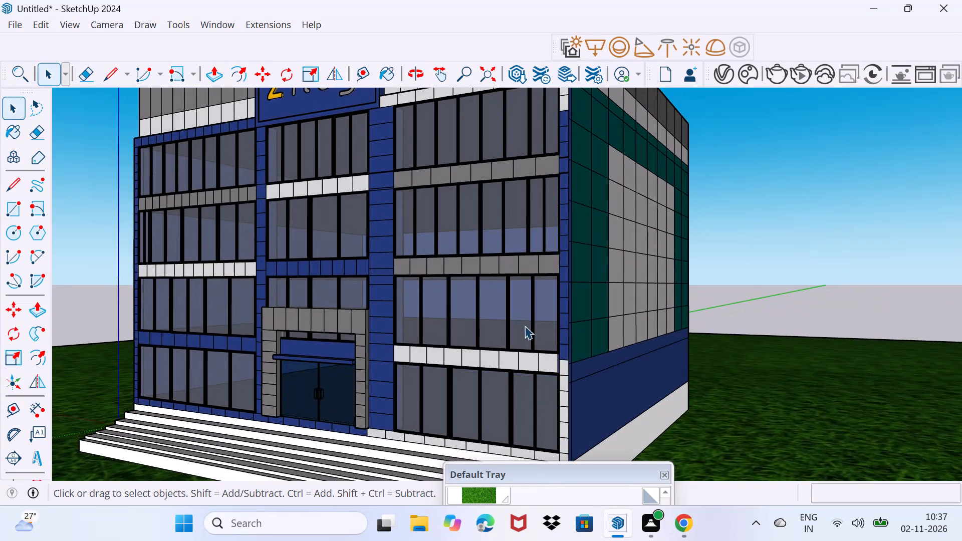
{"action": "scroll", "coordinate": [527, 310], "scroll_direction": "down", "scroll_amount": 4}
{"action": "middle_click_drag", "start_coordinate": [492, 337], "coordinate": [591, 311]}
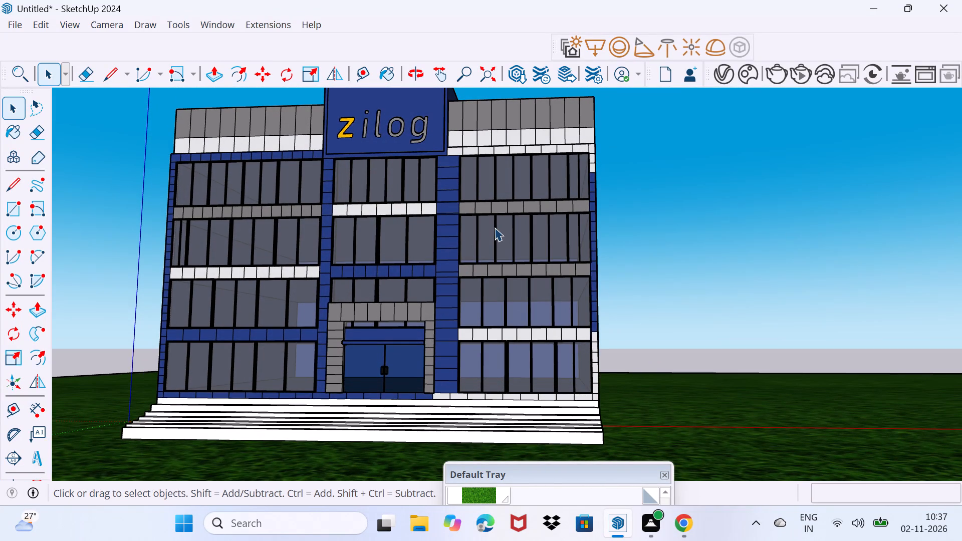
{"action": "middle_click_drag", "start_coordinate": [467, 221], "coordinate": [498, 310]}
{"action": "middle_click_drag", "start_coordinate": [503, 331], "coordinate": [508, 218]}
Move the floating Default Tray lower so it no longer covers the building's steps.
{"action": "left_click_drag", "start_coordinate": [580, 478], "coordinate": [548, 508]}
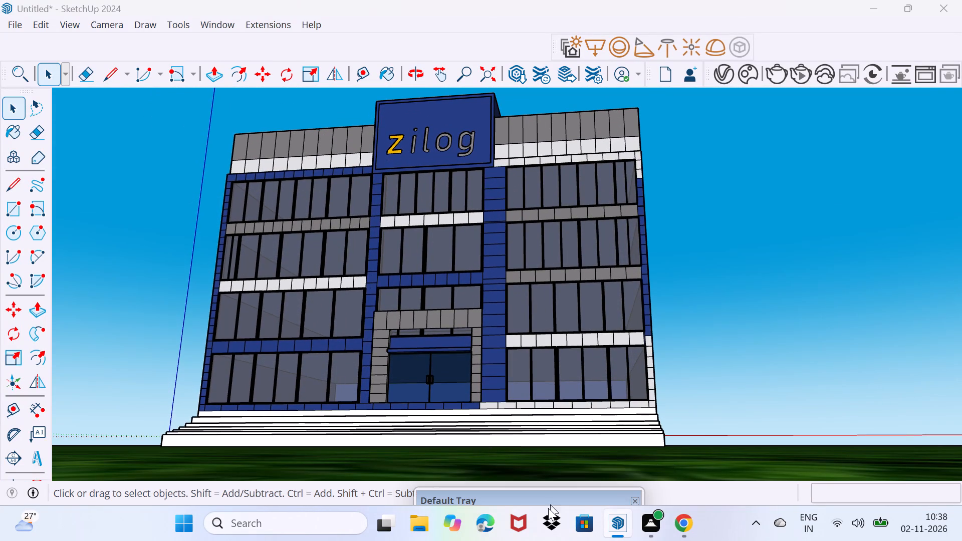
{"action": "left_click_drag", "start_coordinate": [548, 508], "coordinate": [544, 504]}
Fit the entire model in view, examine the whole grass site, and return to the building's front.
{"action": "scroll", "coordinate": [525, 322], "scroll_direction": "down", "scroll_amount": 4}
{"action": "left_click", "coordinate": [480, 77]}
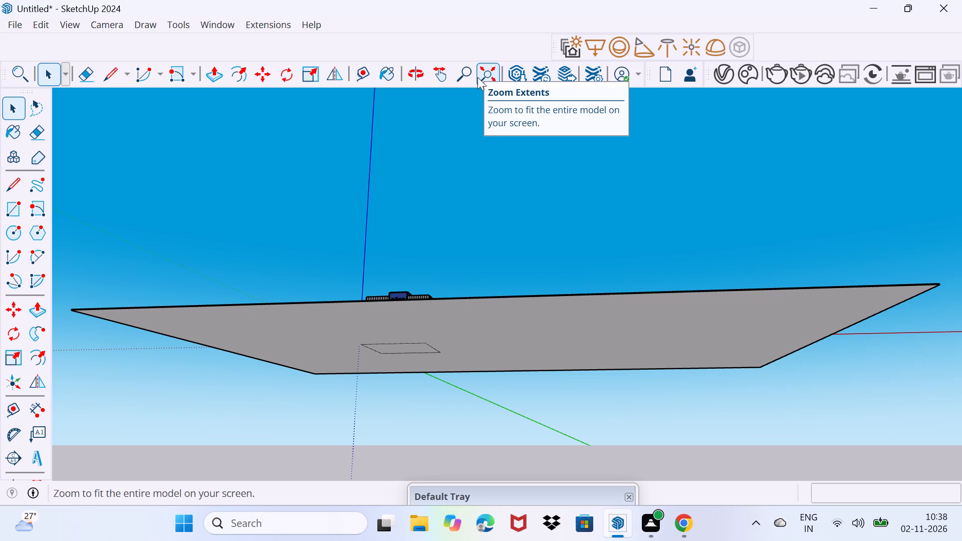
{"action": "scroll", "coordinate": [344, 404], "scroll_direction": "down", "scroll_amount": 2}
{"action": "middle_click_drag", "start_coordinate": [389, 286], "coordinate": [472, 428]}
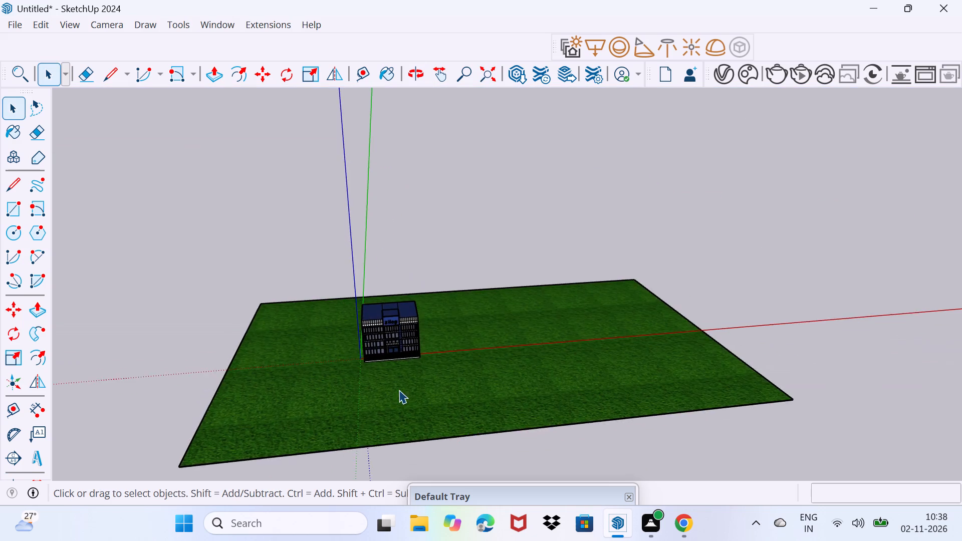
{"action": "scroll", "coordinate": [397, 385], "scroll_direction": "up", "scroll_amount": 16}
{"action": "middle_click_drag", "start_coordinate": [398, 335], "coordinate": [431, 275]}
{"action": "scroll", "coordinate": [374, 303], "scroll_direction": "up", "scroll_amount": 2}
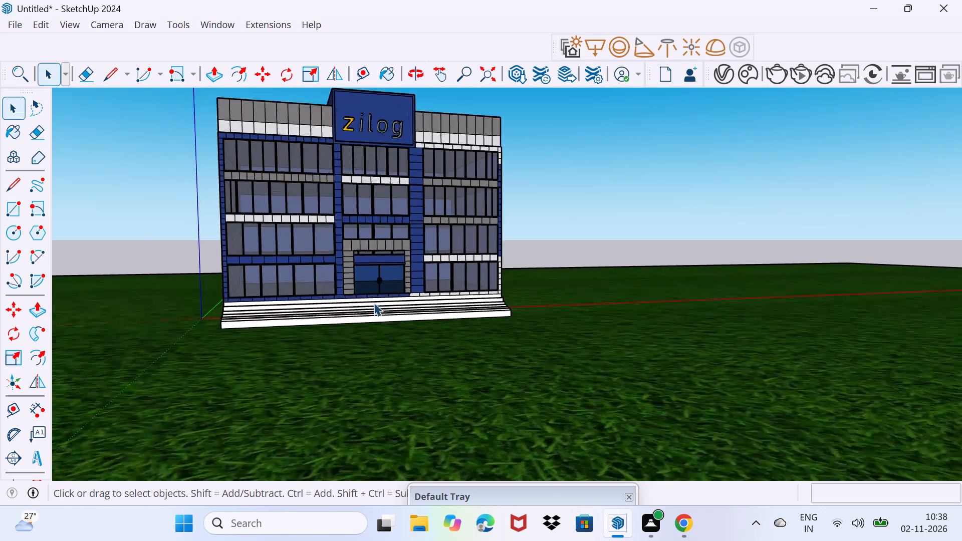
Examine the building's front facade, entrance, roof and sign up close and from the low front corner.
{"action": "scroll", "coordinate": [374, 303], "scroll_direction": "up", "scroll_amount": 2}
{"action": "middle_click_drag", "start_coordinate": [432, 302], "coordinate": [320, 321]}
{"action": "scroll", "coordinate": [426, 267], "scroll_direction": "up", "scroll_amount": 2}
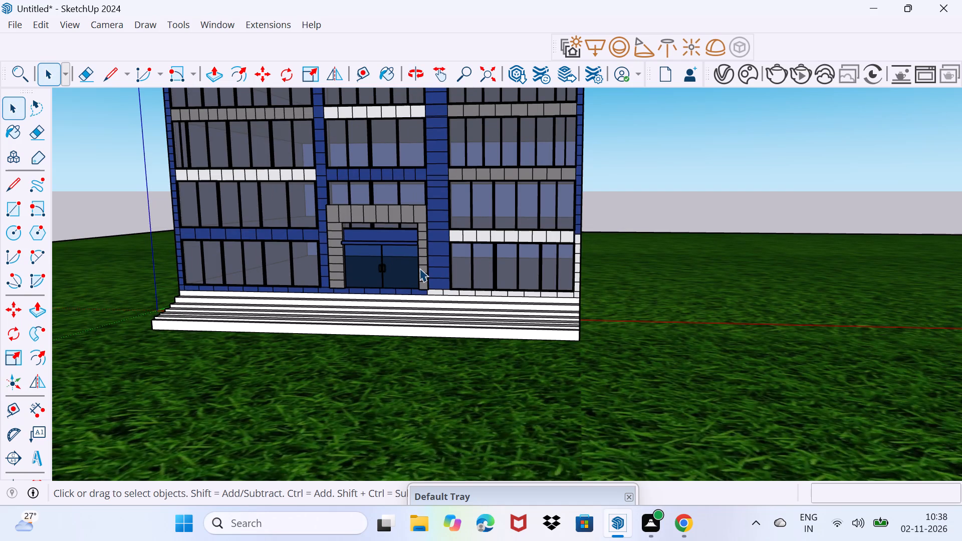
{"action": "middle_click_drag", "start_coordinate": [605, 249], "coordinate": [635, 352]}
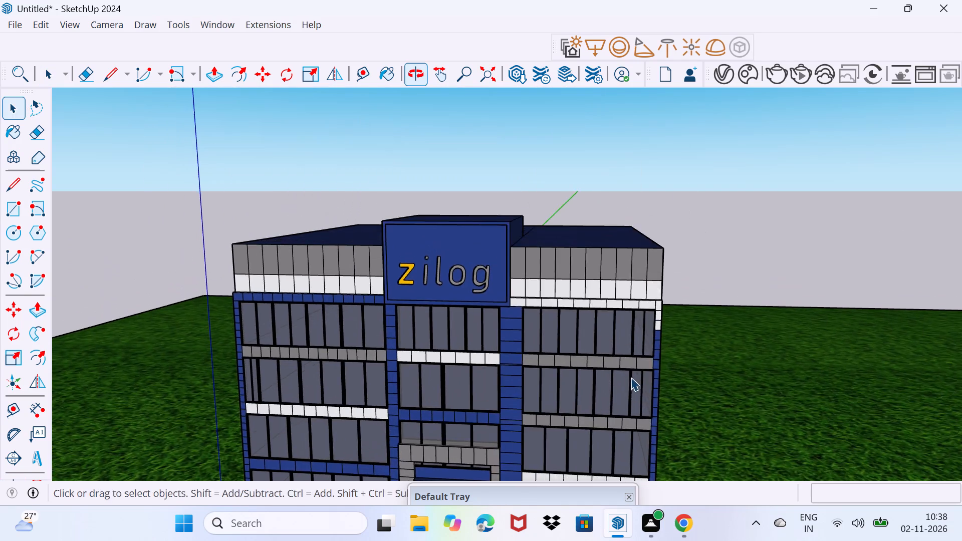
{"action": "middle_click_drag", "start_coordinate": [632, 375], "coordinate": [573, 213]}
{"action": "scroll", "coordinate": [622, 358], "scroll_direction": "up", "scroll_amount": 1}
{"action": "middle_click_drag", "start_coordinate": [584, 274], "coordinate": [584, 238]}
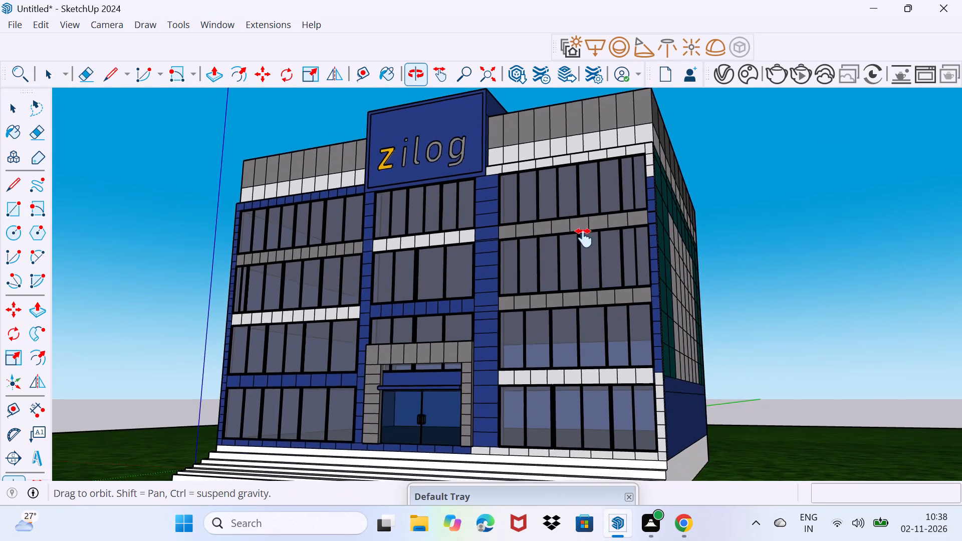
{"action": "middle_click_drag", "start_coordinate": [584, 238], "coordinate": [584, 218]}
{"action": "scroll", "coordinate": [589, 244], "scroll_direction": "down", "scroll_amount": 2}
{"action": "middle_click_drag", "start_coordinate": [590, 251], "coordinate": [576, 276], "text": "shift"}
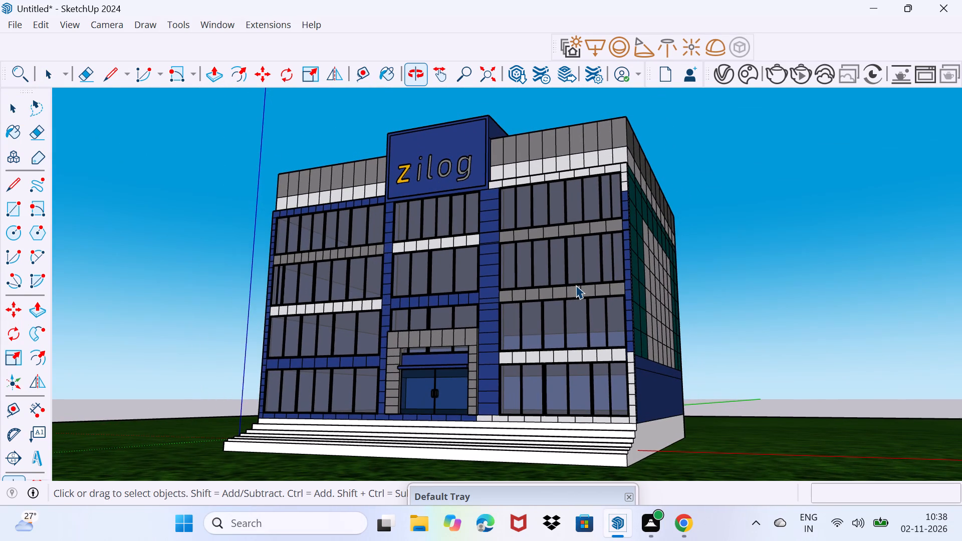
Save the model as Untitled in SketchUp Models format in the Documents folder, replacing the existing file.
{"action": "key", "text": "ctrl+s"}
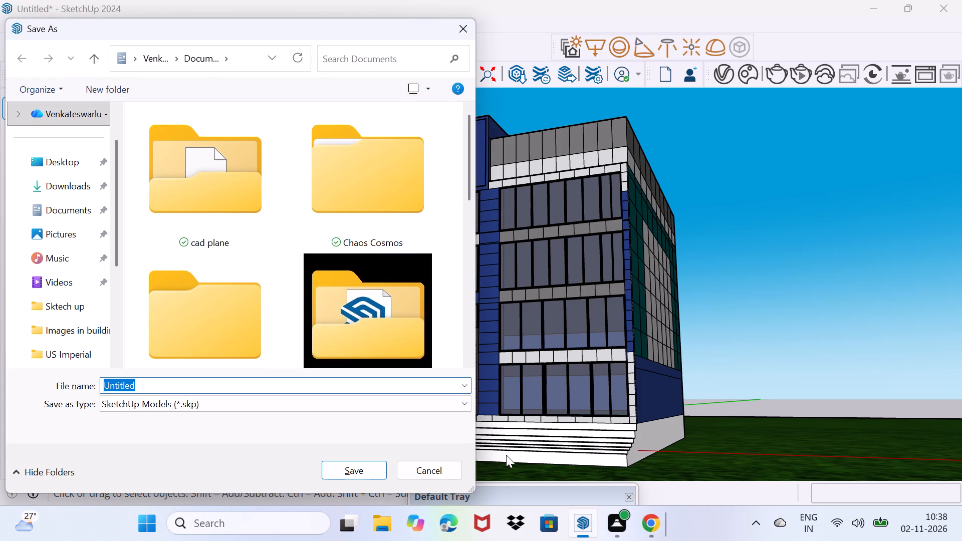
{"action": "left_click", "coordinate": [351, 477]}
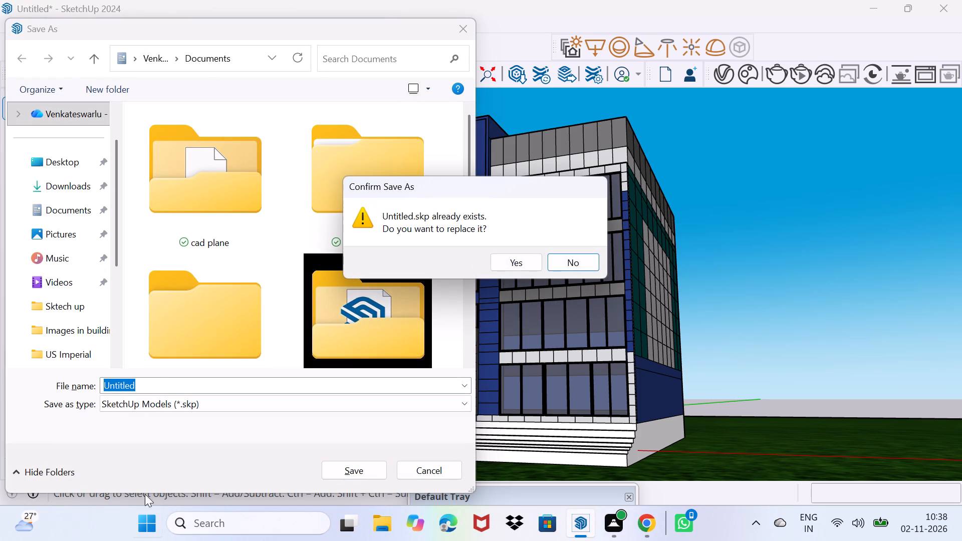
{"action": "left_click", "coordinate": [517, 263]}
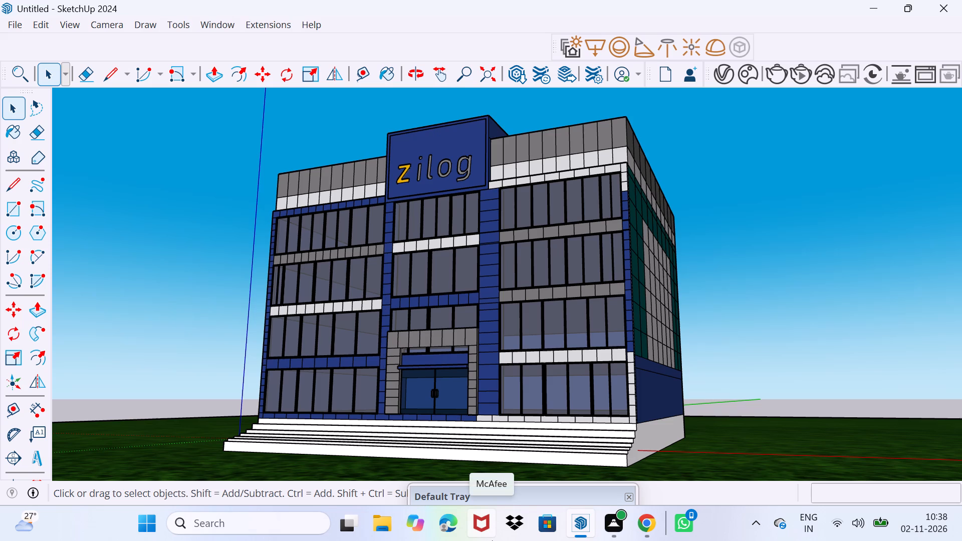
Inspect the entrance and front windows up close, and view the building's green-tiled side wall from the front corner.
{"action": "scroll", "coordinate": [514, 331], "scroll_direction": "down", "scroll_amount": 2}
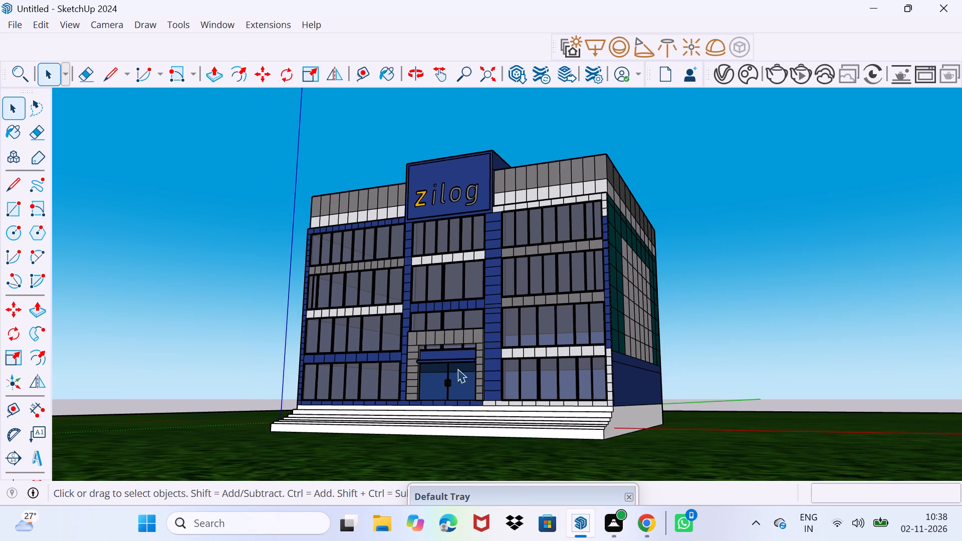
{"action": "scroll", "coordinate": [469, 368], "scroll_direction": "up", "scroll_amount": 4}
{"action": "middle_click_drag", "start_coordinate": [561, 377], "coordinate": [670, 417]}
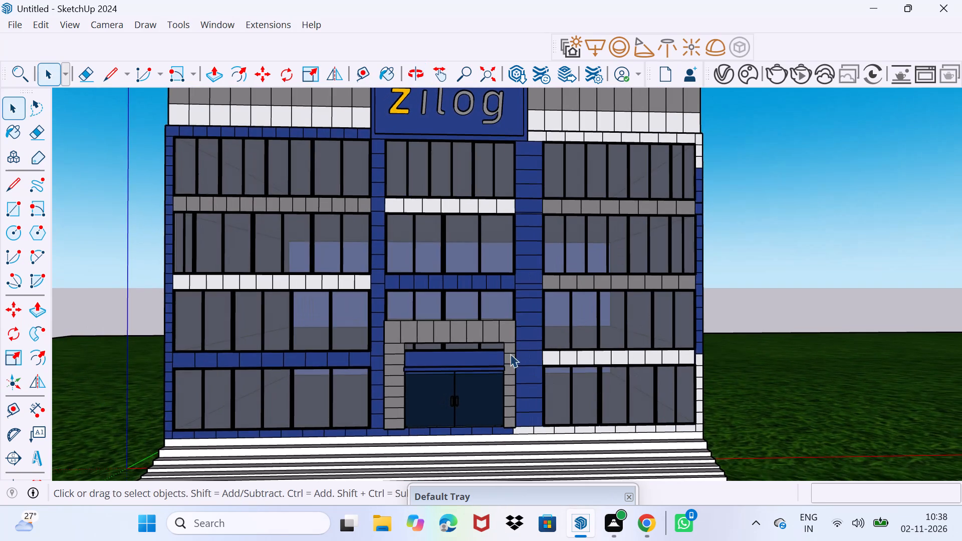
{"action": "scroll", "coordinate": [506, 346], "scroll_direction": "up", "scroll_amount": 4}
{"action": "scroll", "coordinate": [620, 374], "scroll_direction": "up", "scroll_amount": 2}
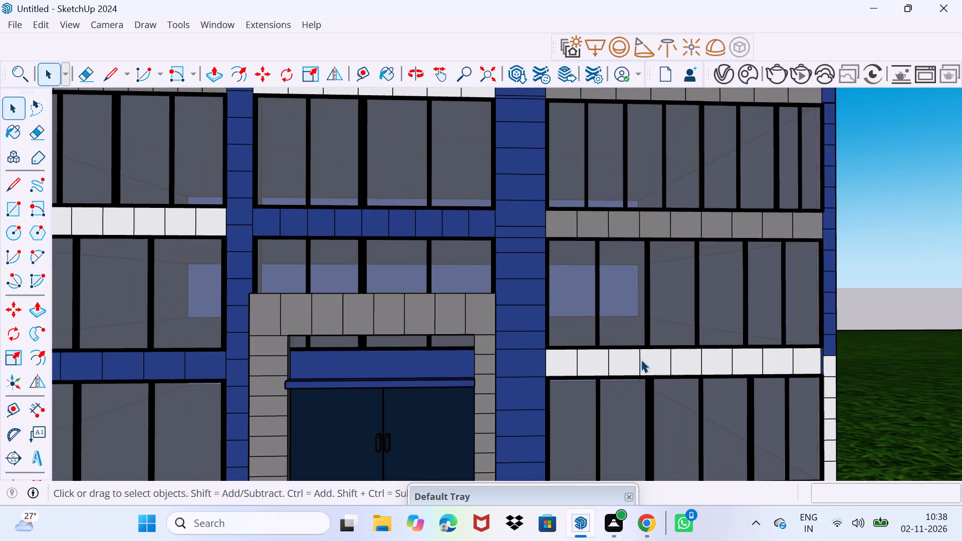
{"action": "middle_click_drag", "start_coordinate": [544, 394], "coordinate": [501, 384]}
{"action": "middle_click_drag", "start_coordinate": [840, 336], "coordinate": [514, 339]}
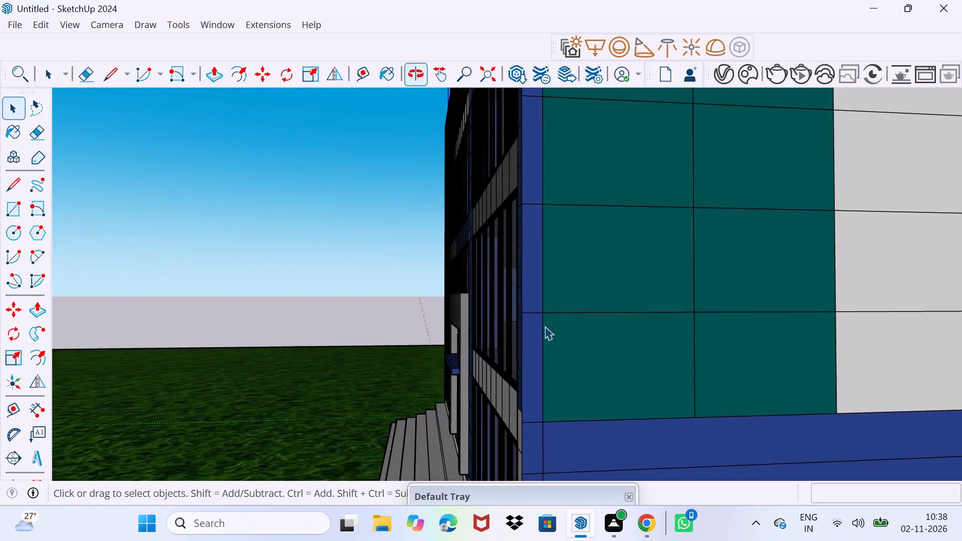
{"action": "scroll", "coordinate": [551, 325], "scroll_direction": "down", "scroll_amount": 16}
{"action": "middle_click_drag", "start_coordinate": [555, 356], "coordinate": [691, 356]}
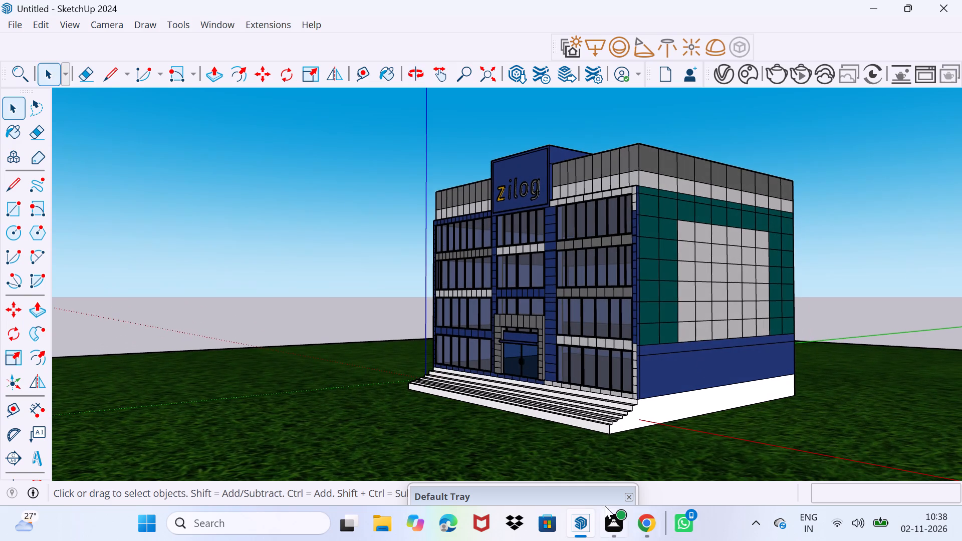